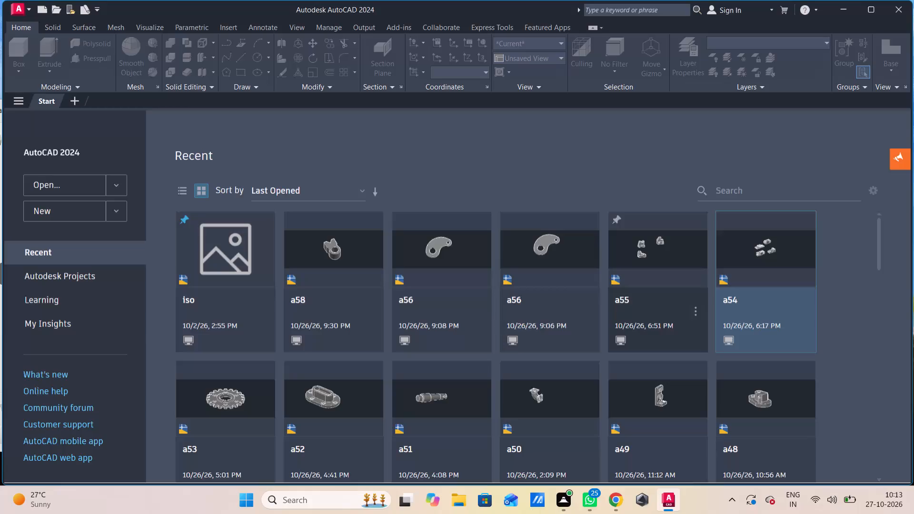
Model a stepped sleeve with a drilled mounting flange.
Start a new drawing with the grid display and ortho mode turned on.
left_click(78, 97)
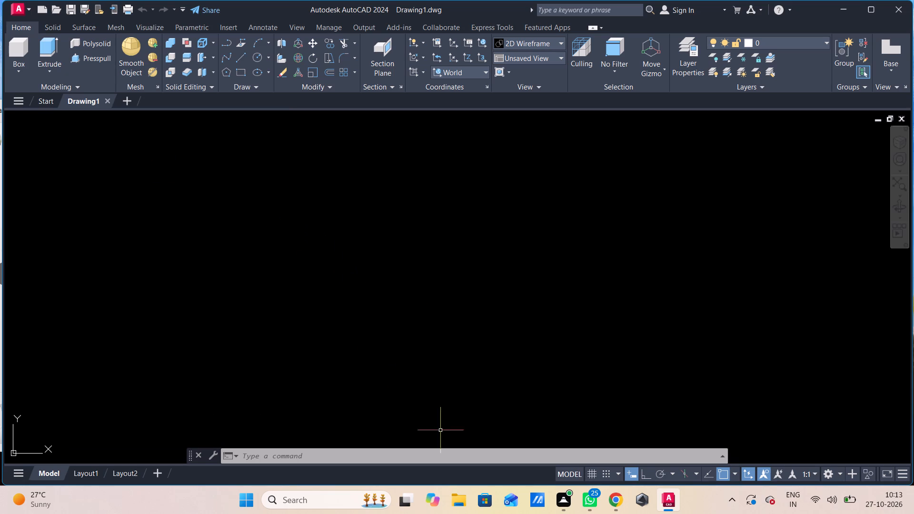
left_click(595, 477)
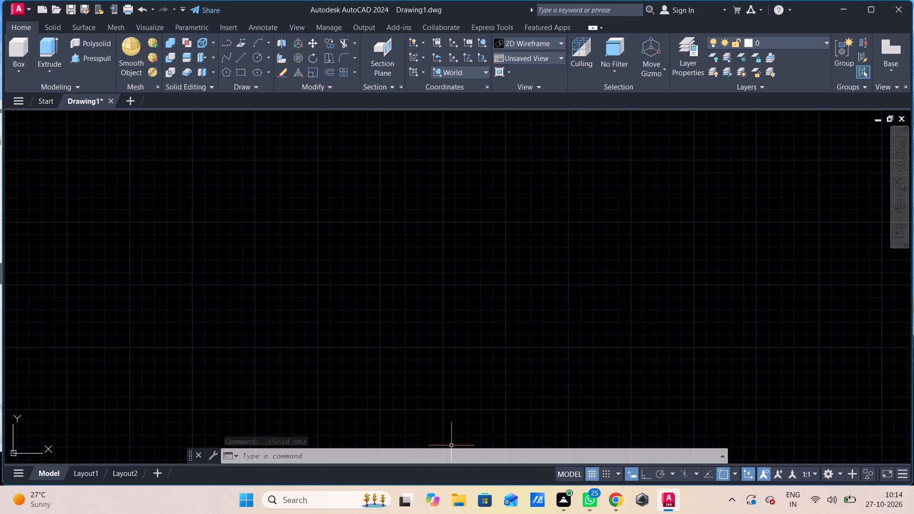
left_click(641, 477)
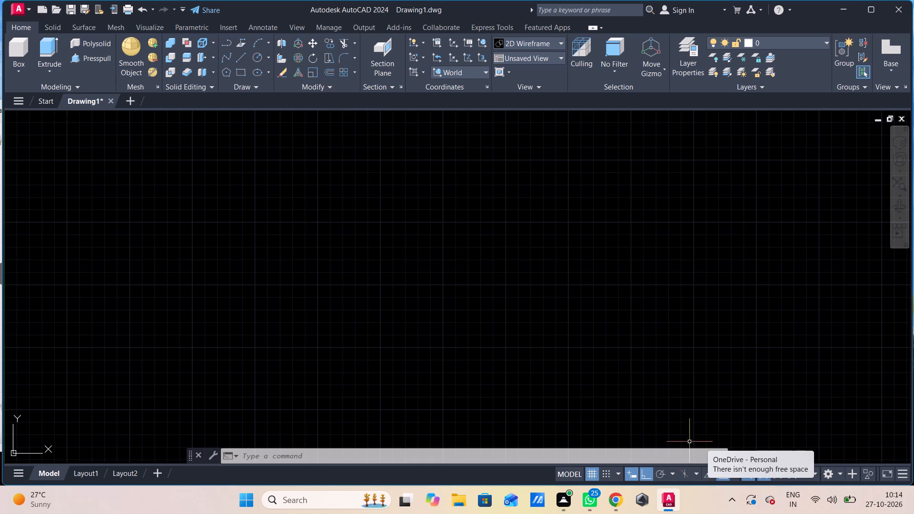
Switch the model to the Front view.
left_click(22, 118)
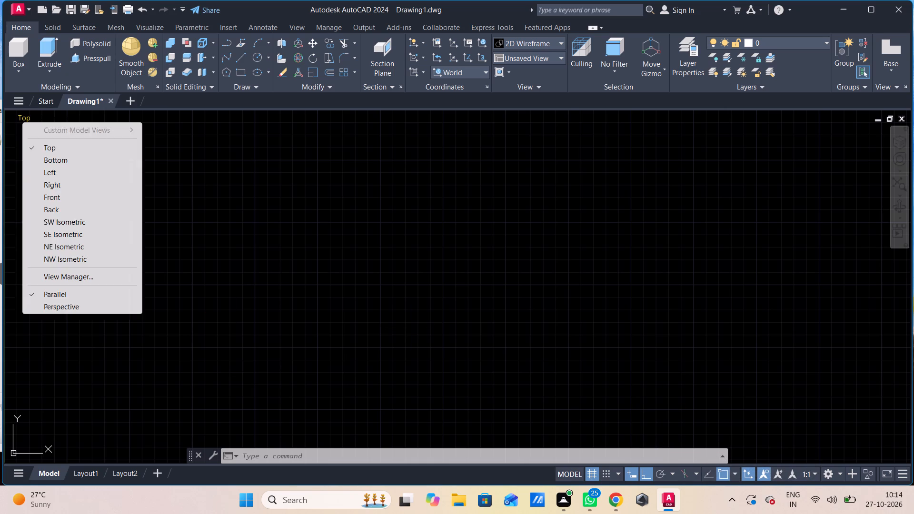
left_click(54, 192)
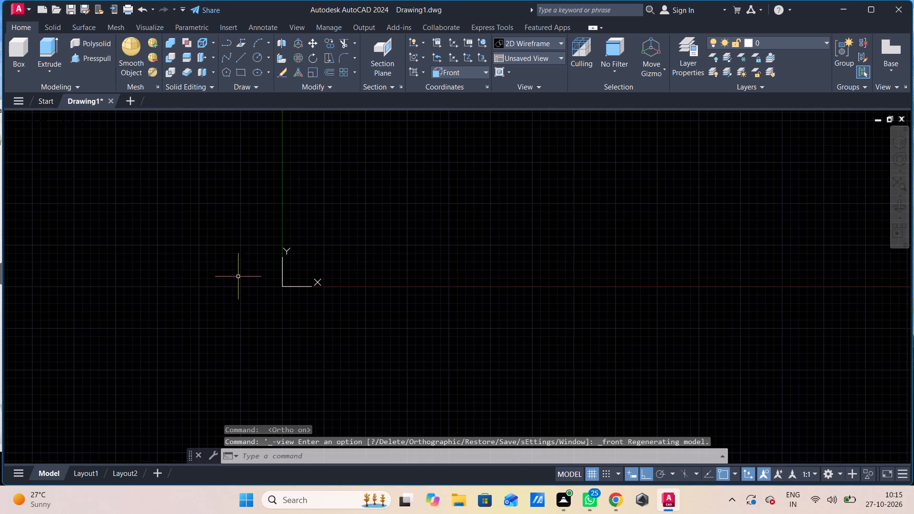
middle_click_drag(672, 190, 431, 300)
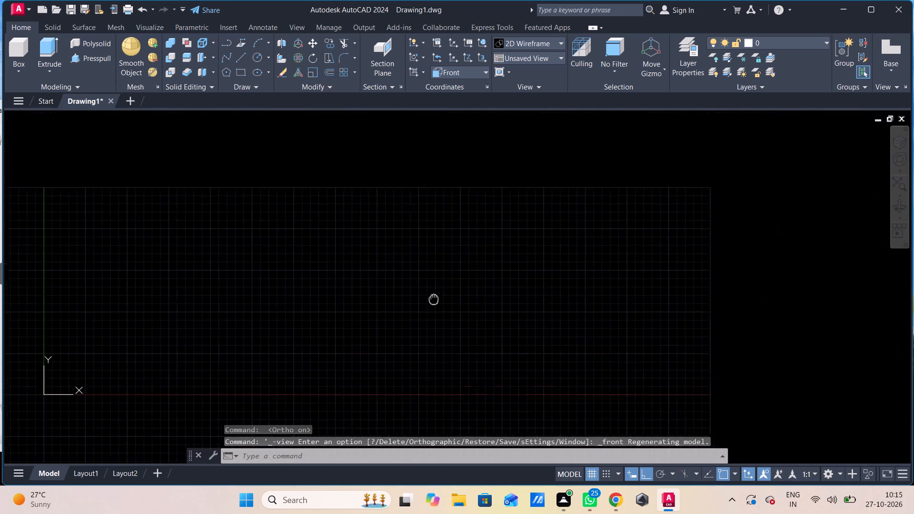
middle_click_drag(431, 300, 391, 354)
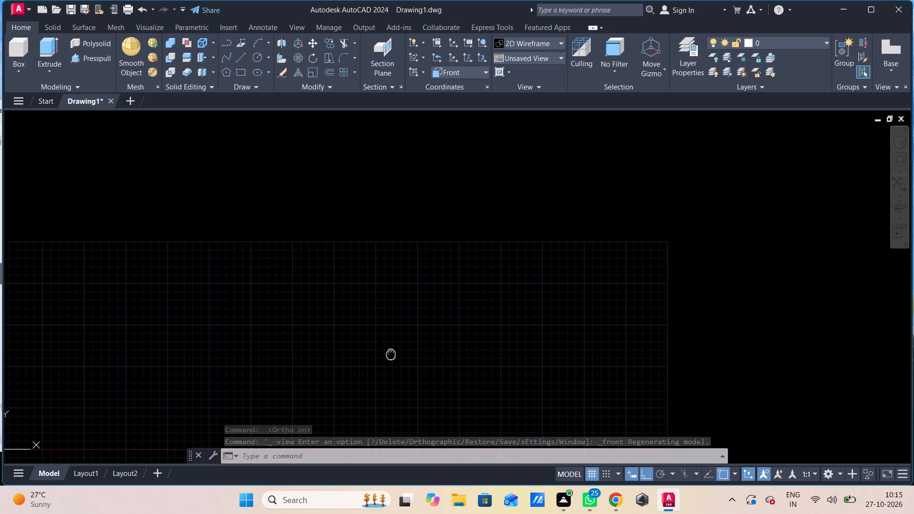
middle_click_drag(391, 354, 394, 372)
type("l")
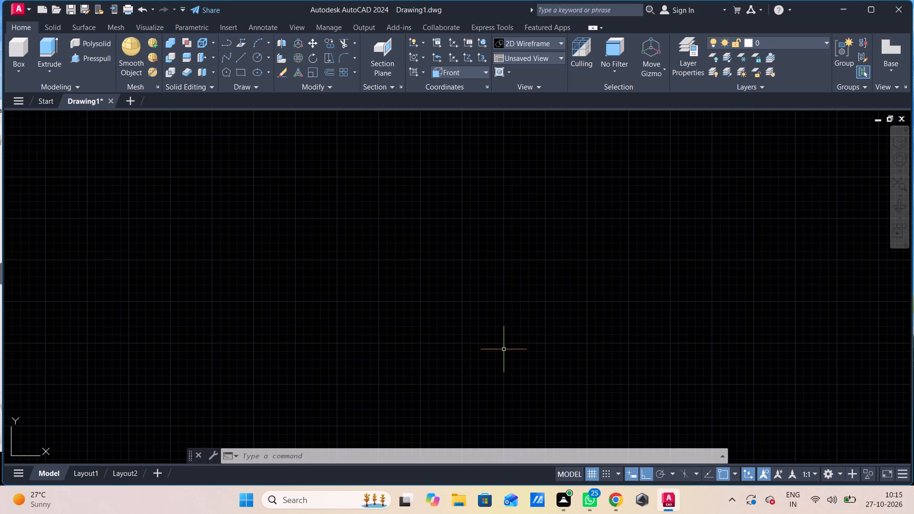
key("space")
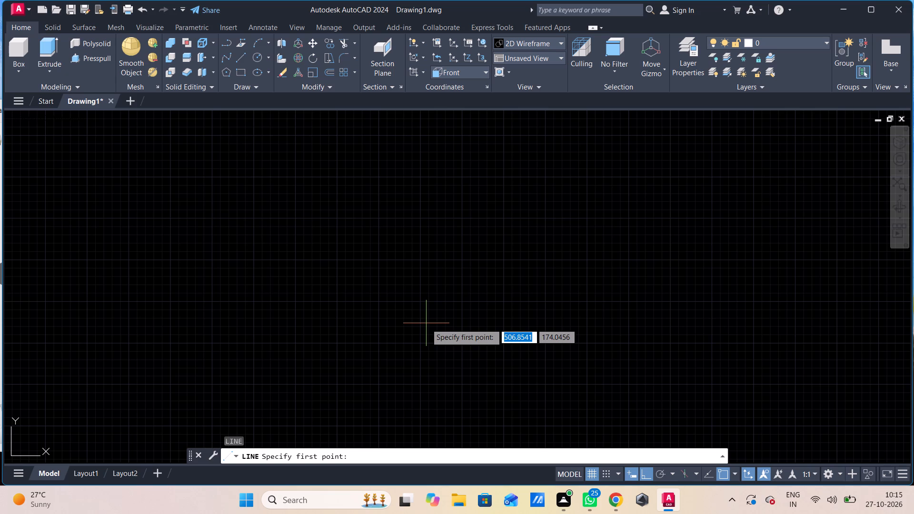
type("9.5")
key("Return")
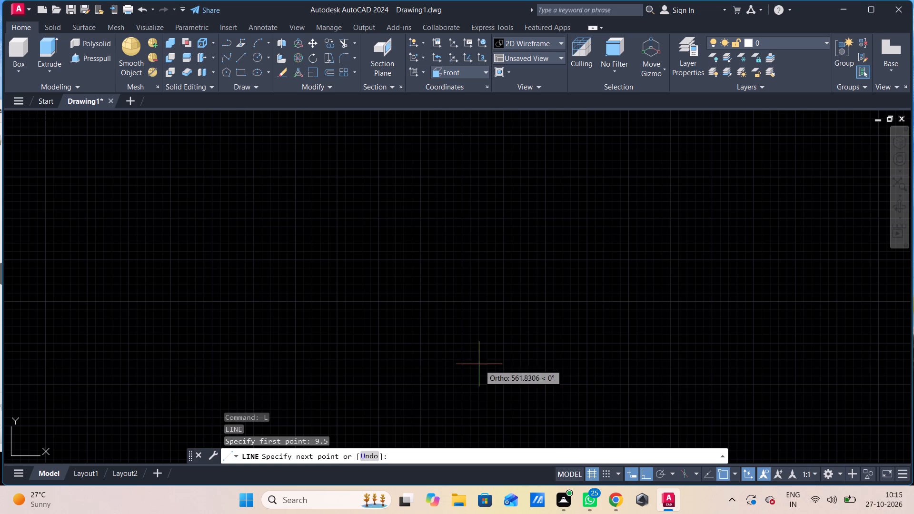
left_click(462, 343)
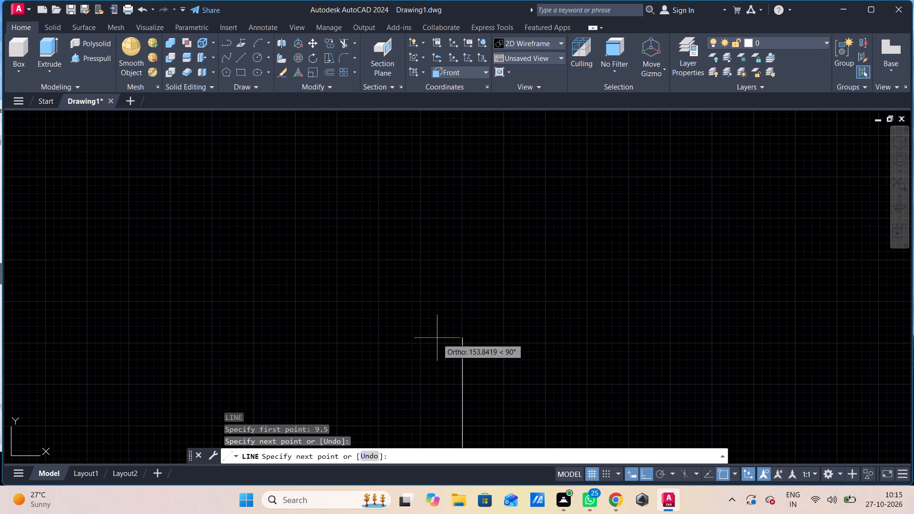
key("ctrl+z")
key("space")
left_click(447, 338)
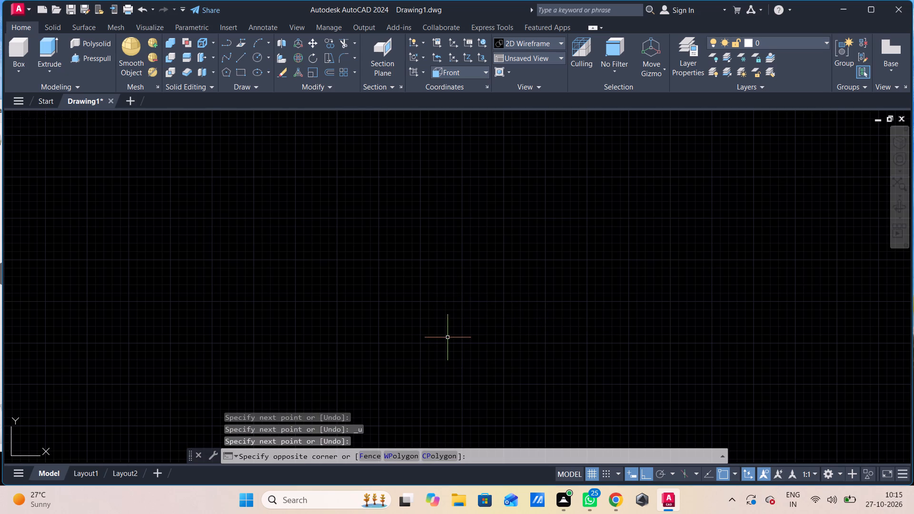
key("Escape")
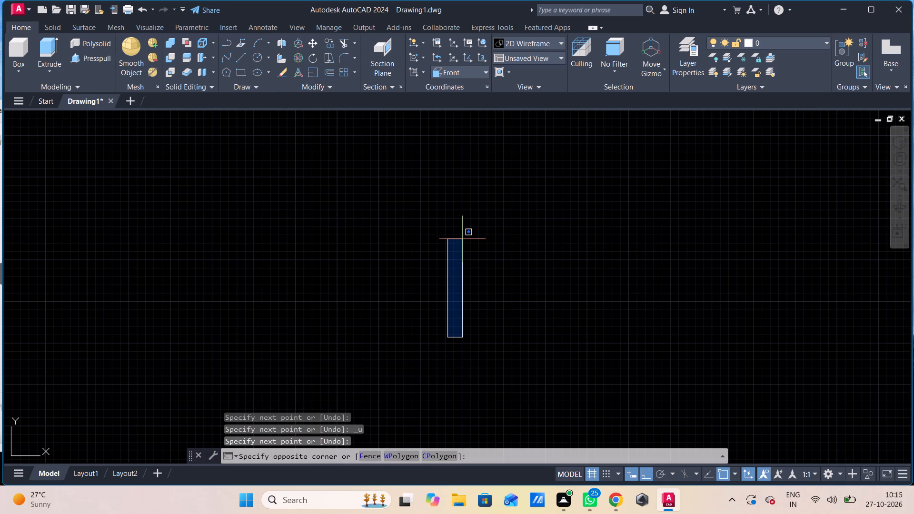
Start the profile with a vertical line drawn 22.5 upward from a free point.
type("l")
key("space")
left_click(431, 323)
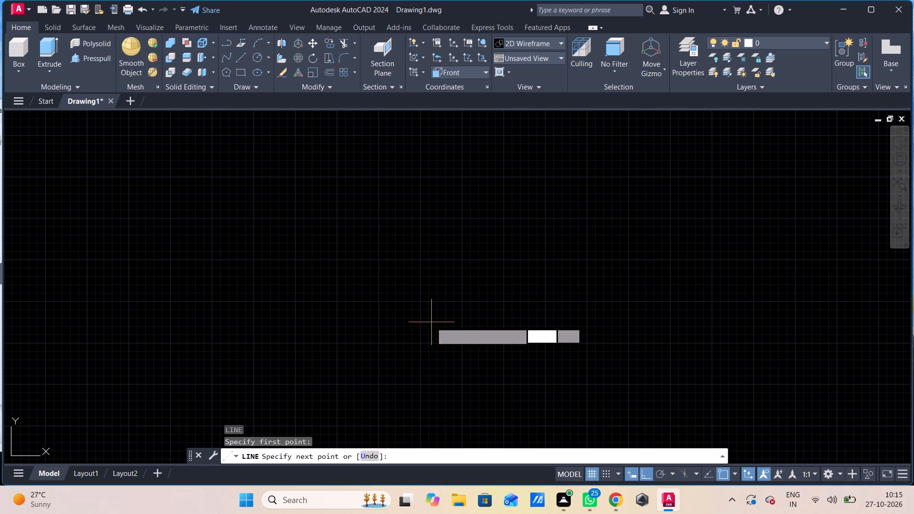
key("3")
key("BackSpace")
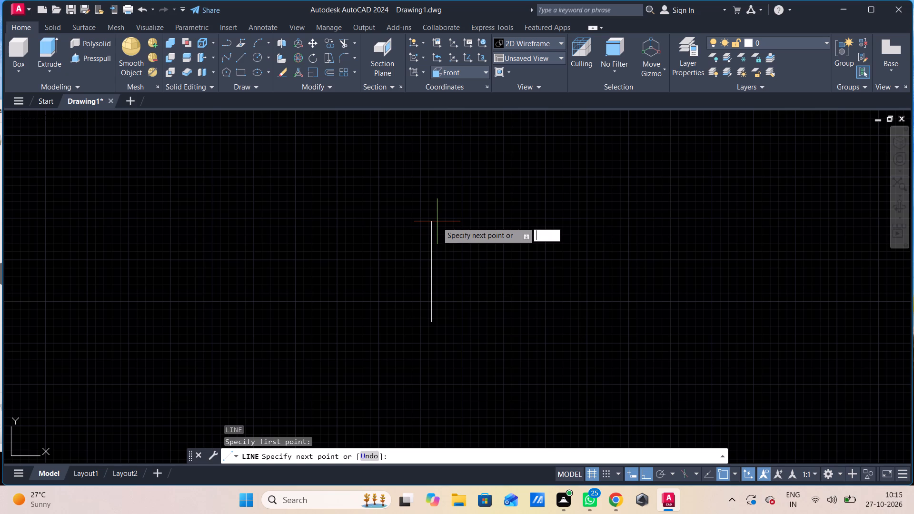
type("9.8")
key("BackSpace")
key("5")
key("Return")
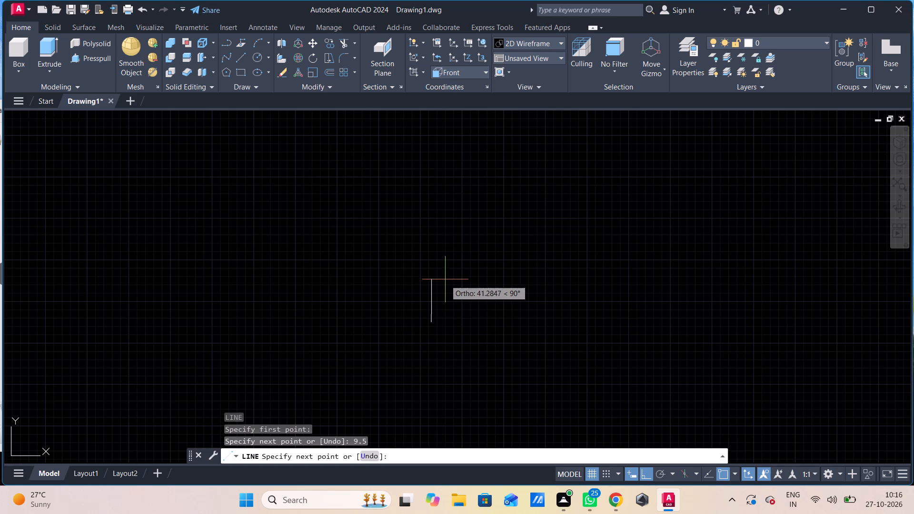
key("ctrl+z")
type("22.5")
key("Return")
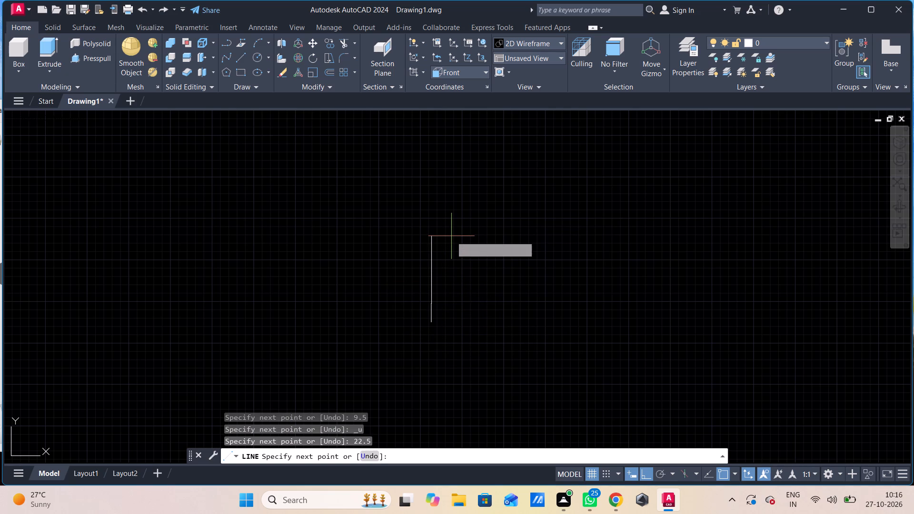
Continue the profile with line segments 24 to the right, 6 down and 44.2 to the right.
scroll(525, 306, "up", 2)
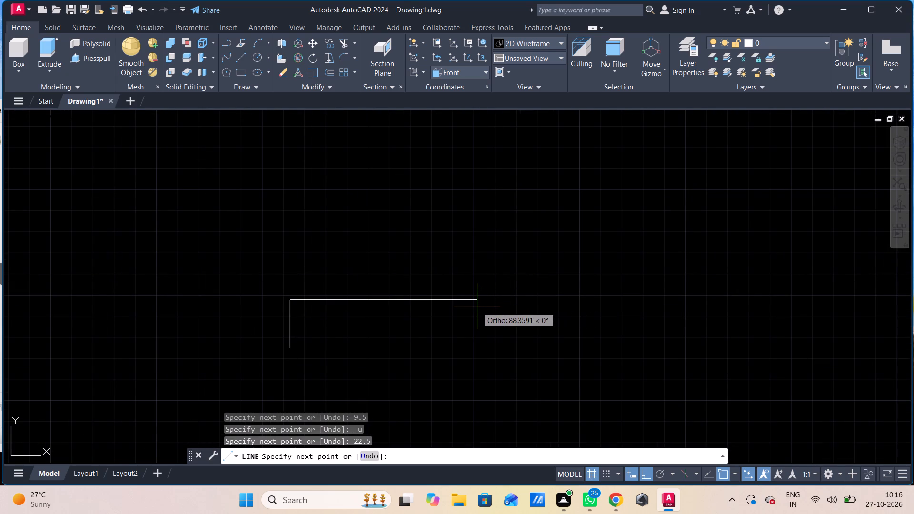
type("24")
key("Return")
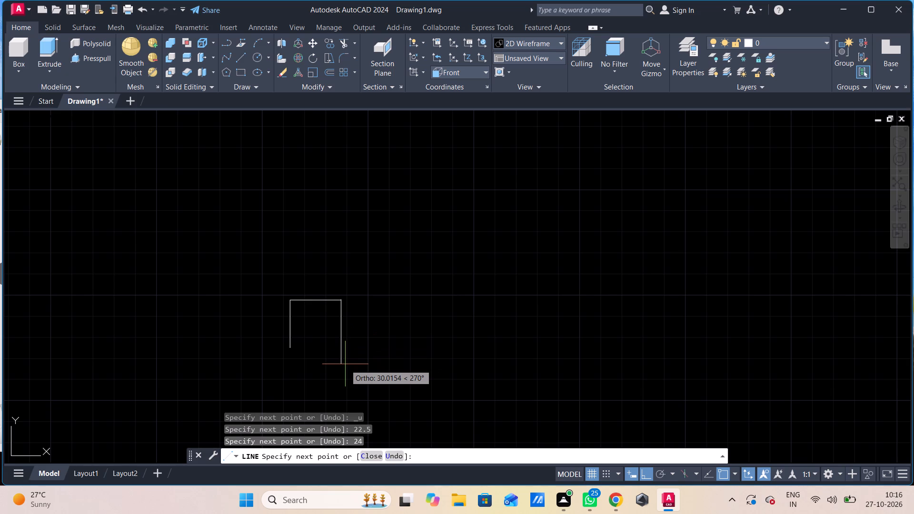
key("6")
key("Return")
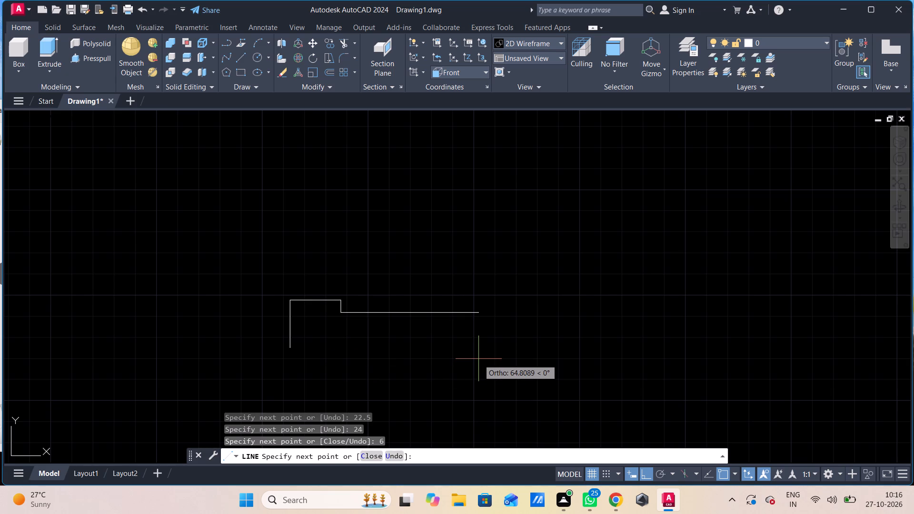
type("44.2")
key("Return")
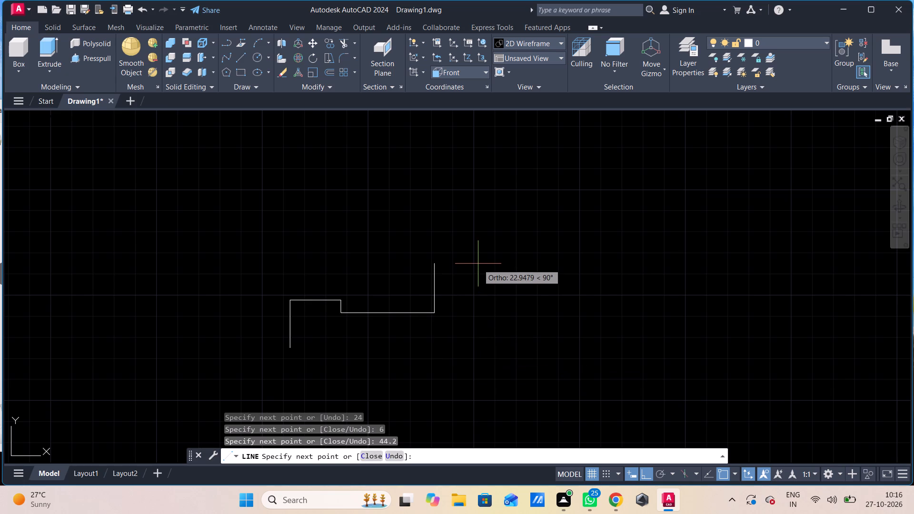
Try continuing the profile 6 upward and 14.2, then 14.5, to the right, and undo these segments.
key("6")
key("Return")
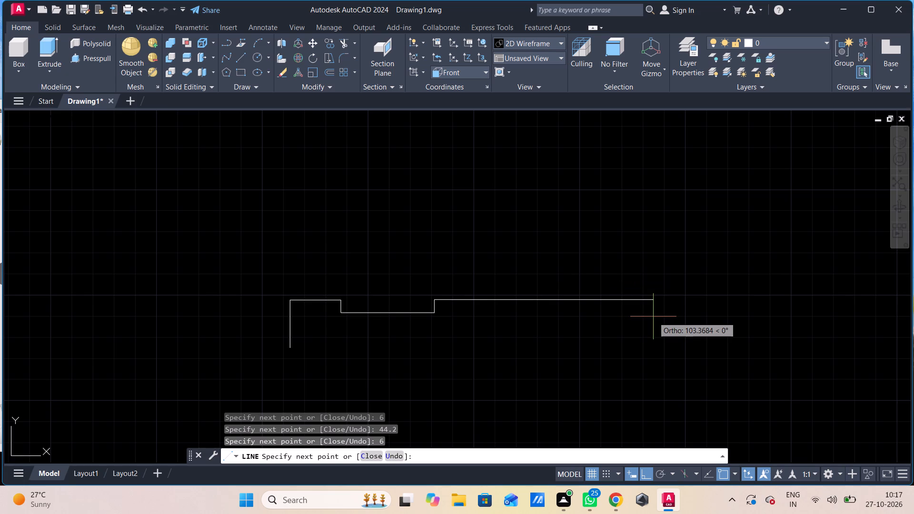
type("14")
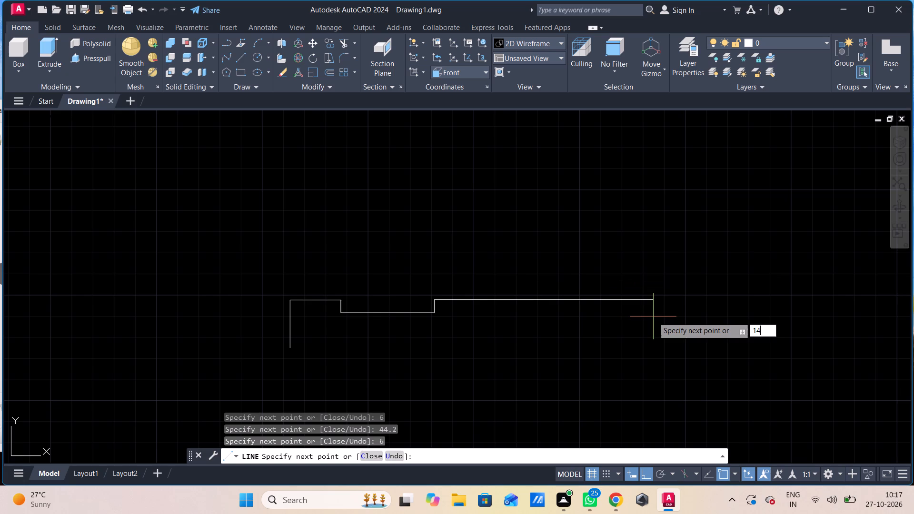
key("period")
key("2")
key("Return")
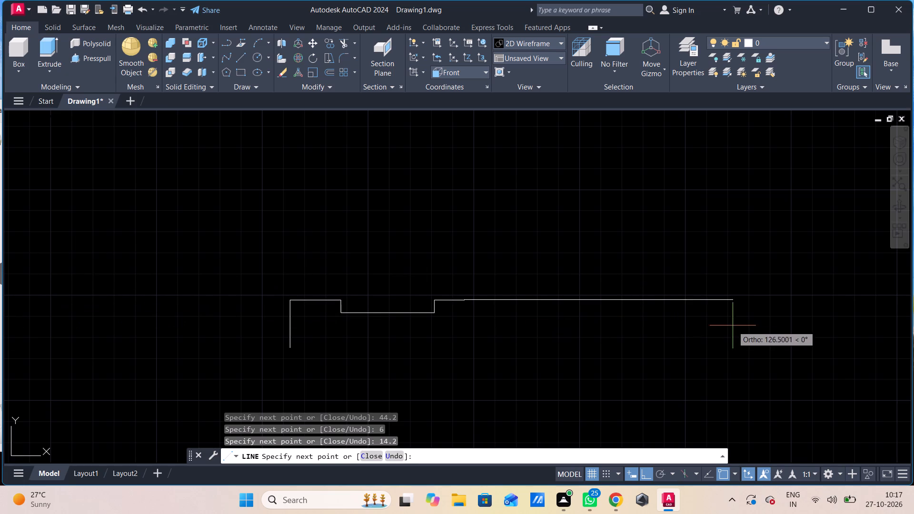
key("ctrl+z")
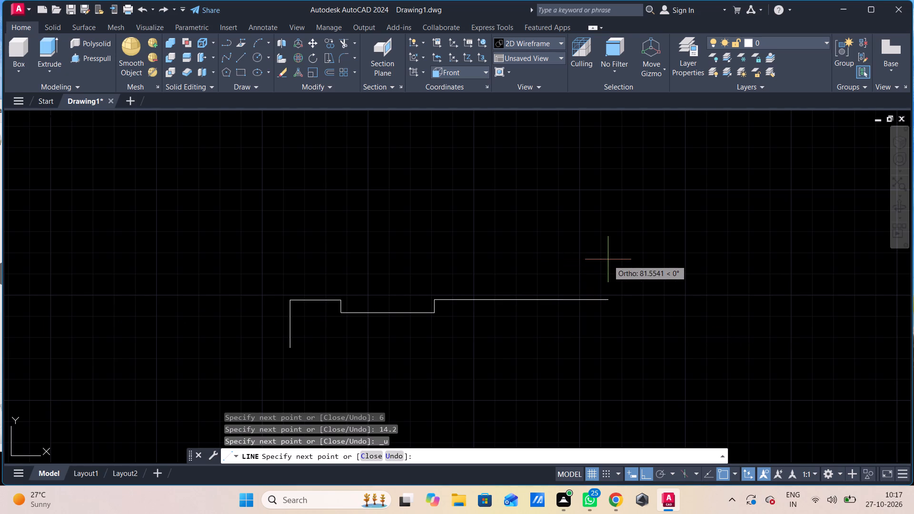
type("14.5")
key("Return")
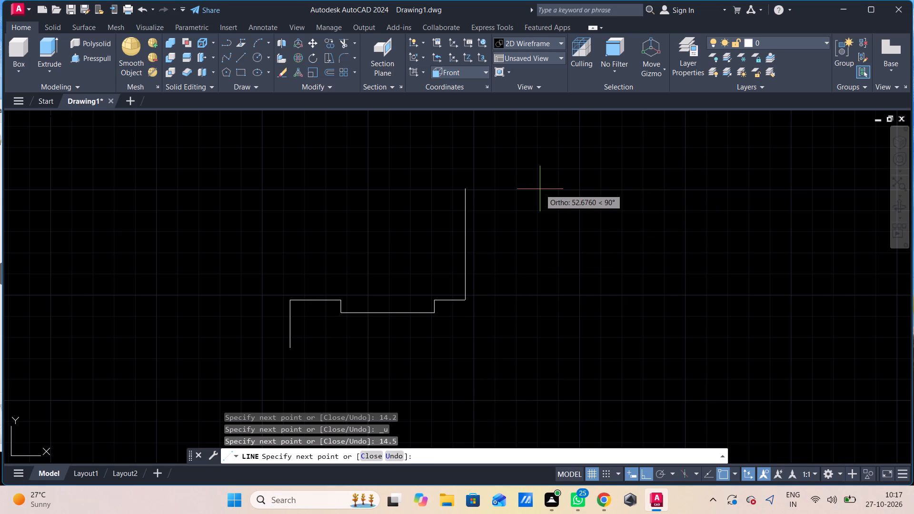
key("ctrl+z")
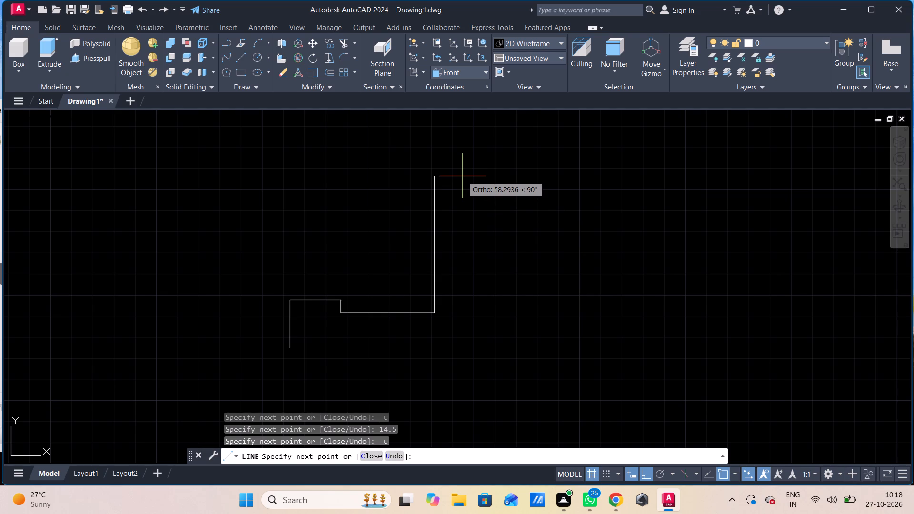
Continue the profile 22.5 up and 14.2 to the right, ending with a vertical line down past the level of the start point.
type("22.5")
key("Return")
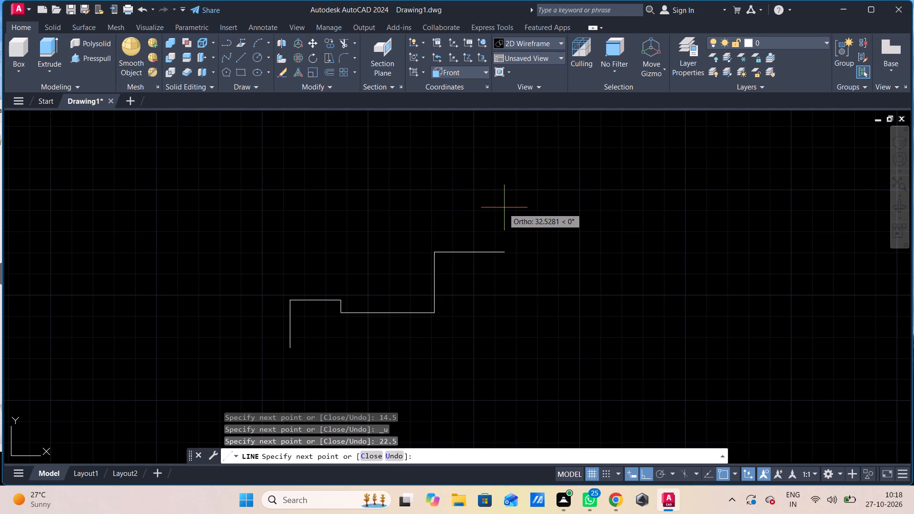
type("14.2")
key("Return")
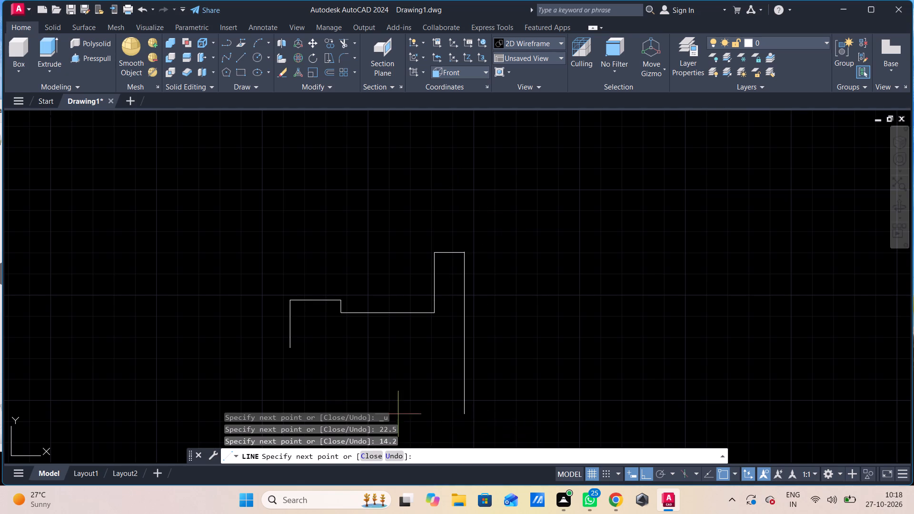
middle_click_drag(418, 368, 431, 330)
scroll(419, 368, "up", 1)
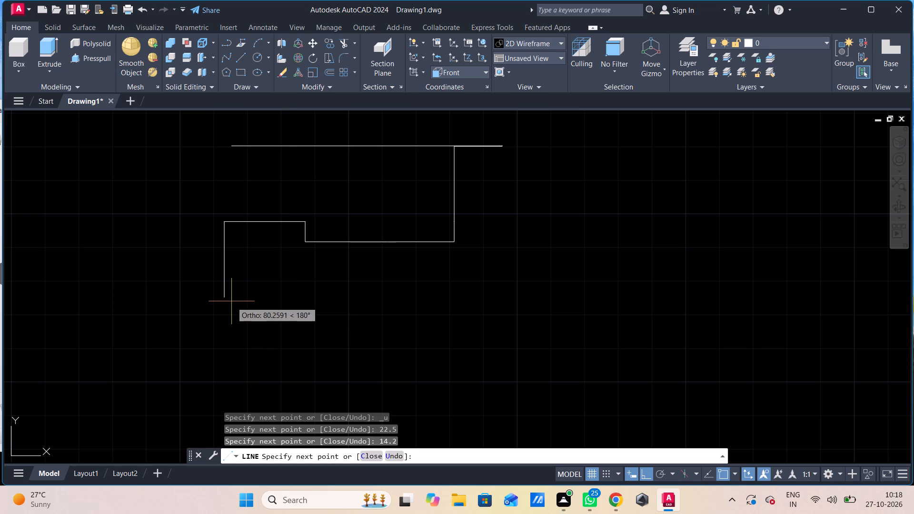
left_click(457, 327)
key("Escape")
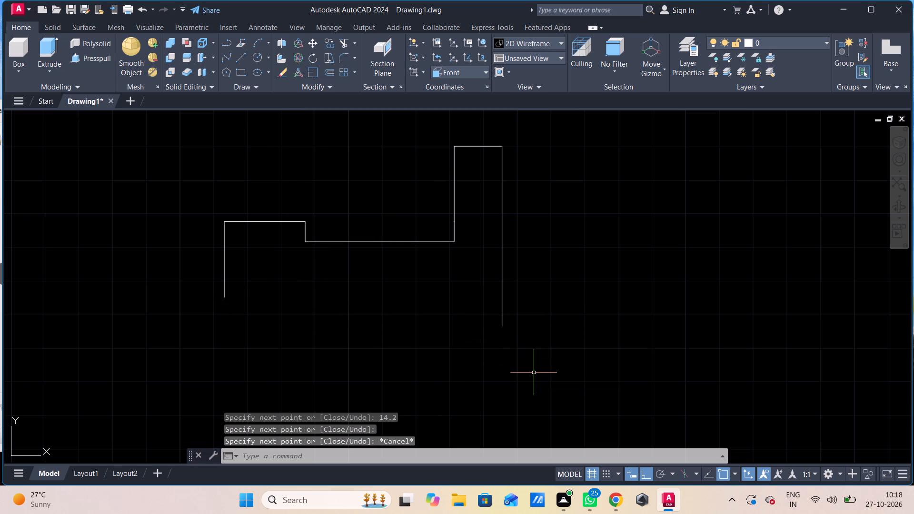
Draw a horizontal line from the profile's open lower start point to just past the long vertical line at the far end.
key("l")
key("space")
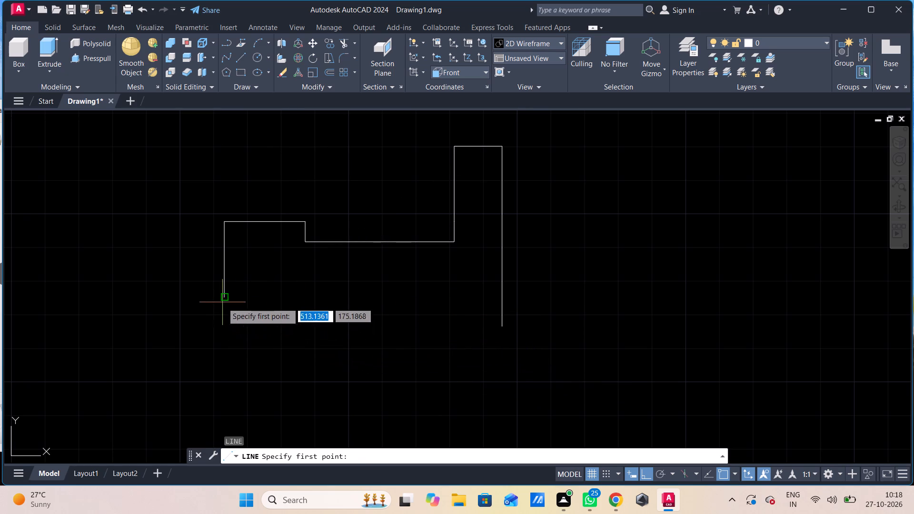
left_click(222, 303)
left_click(515, 317)
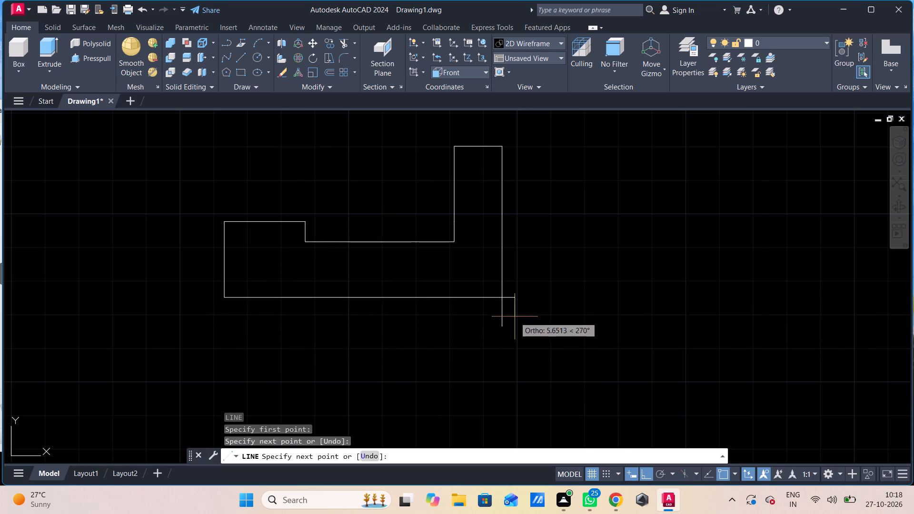
key("Escape")
Trim the overhanging ends of the base line and the long vertical line at their crossing to close the profile.
type("tr")
key("space")
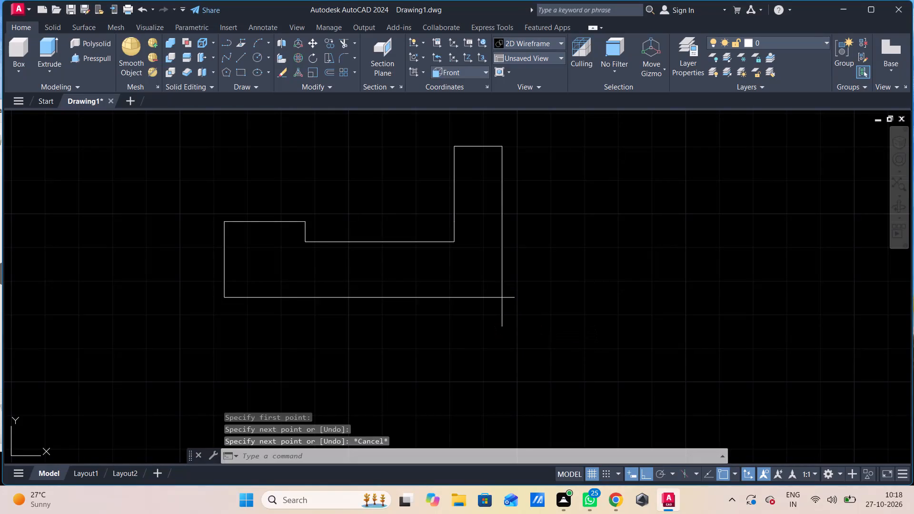
left_click_drag(532, 262, 516, 306)
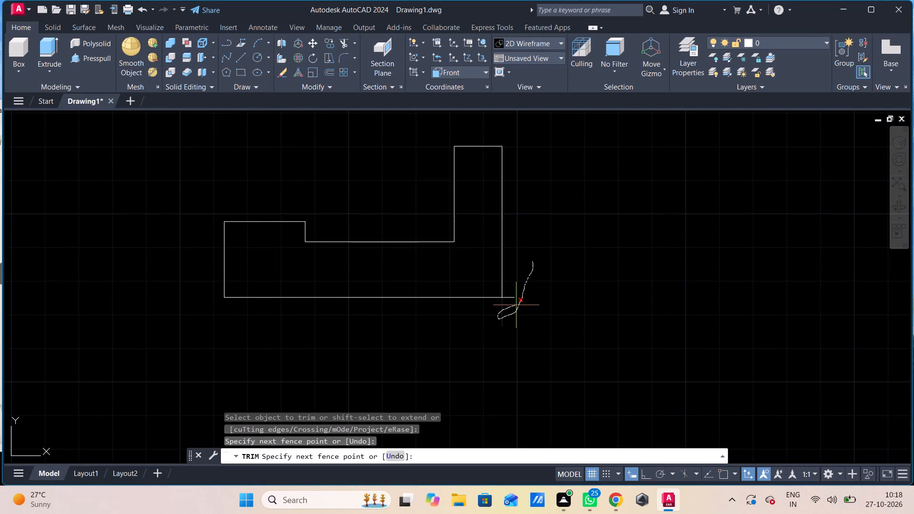
left_click_drag(516, 306, 511, 339)
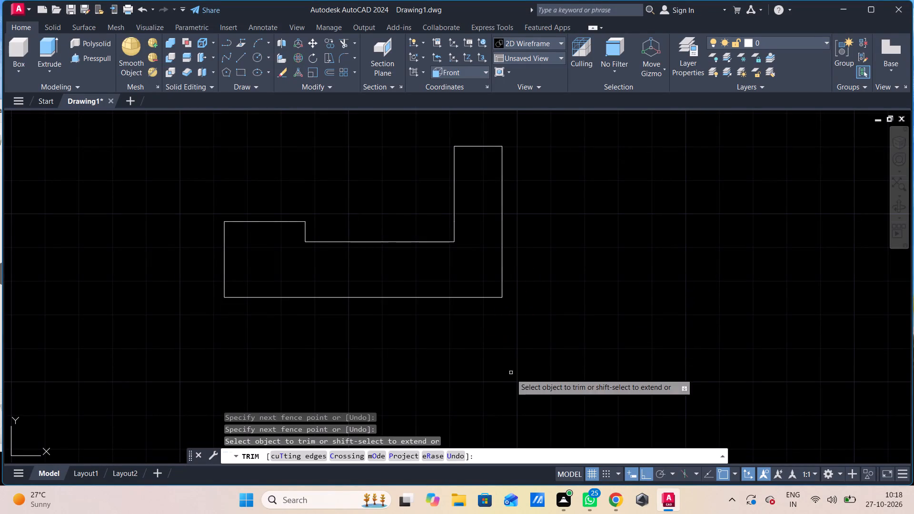
key("Escape")
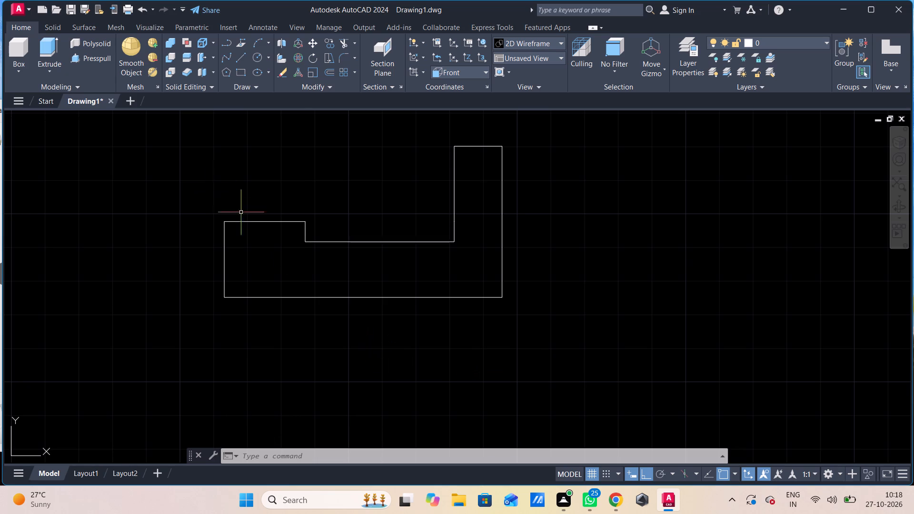
Join all the lines of the closed profile into a single polyline.
left_click(538, 182)
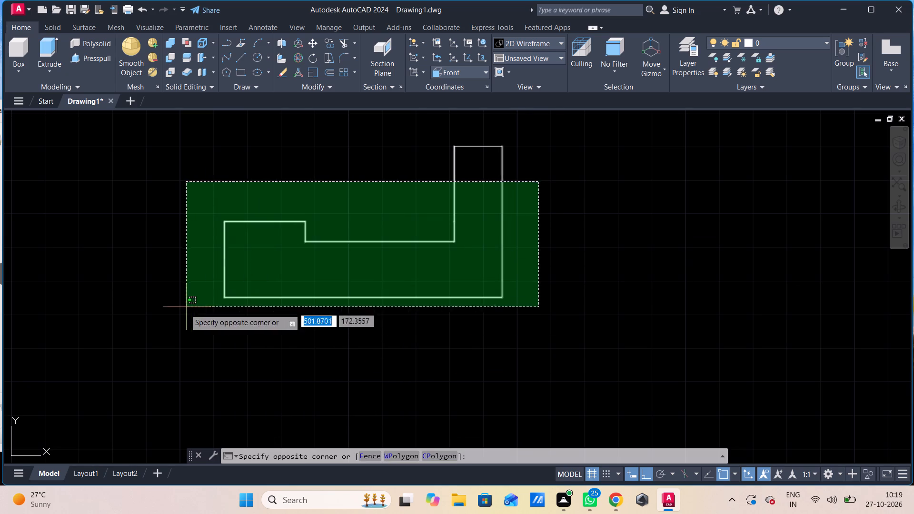
left_click(179, 320)
left_click(530, 128)
left_click(458, 176)
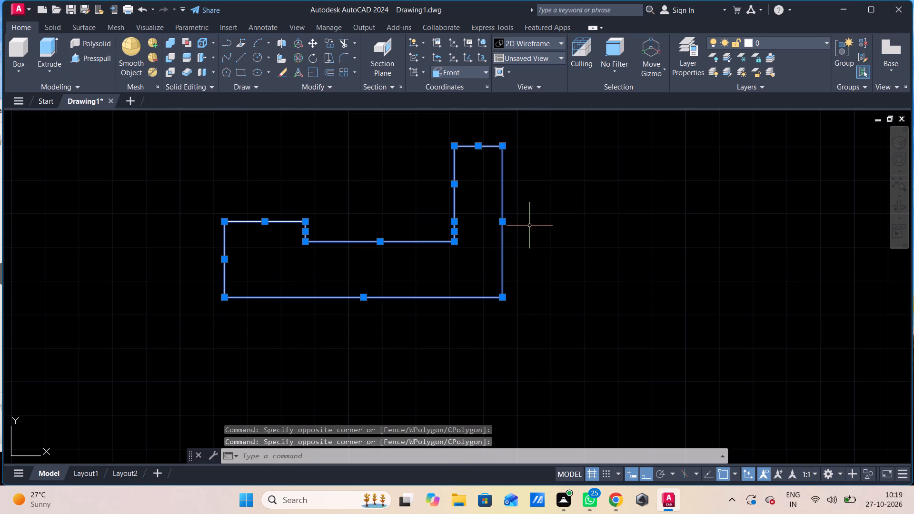
key("j")
key("Return")
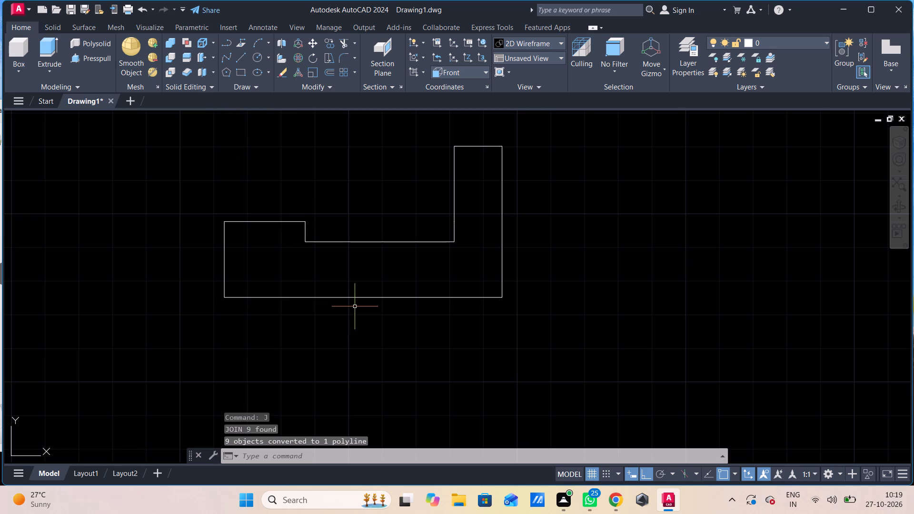
Revolve the joined profile 360 degrees about its bottom edge, using the edge's two endpoints as the axis.
key("r")
key("e")
key("v")
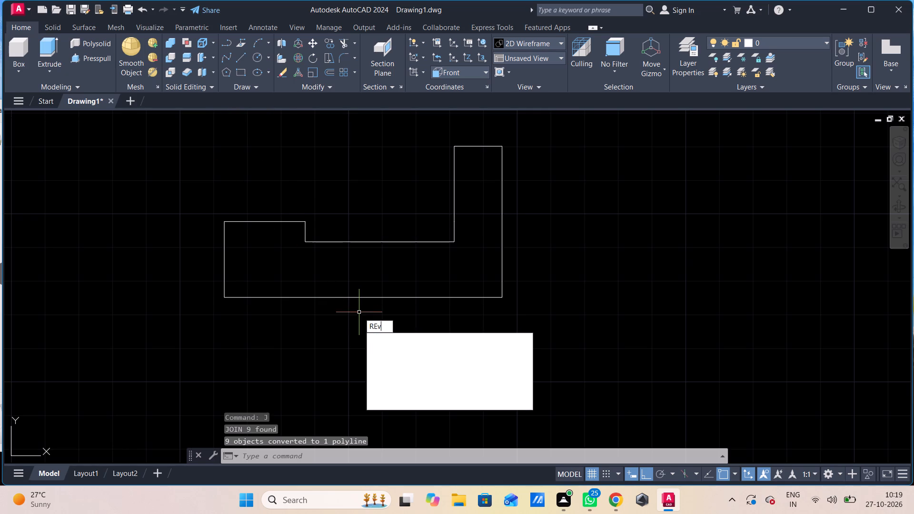
key("space")
left_click(389, 267)
left_click(468, 279)
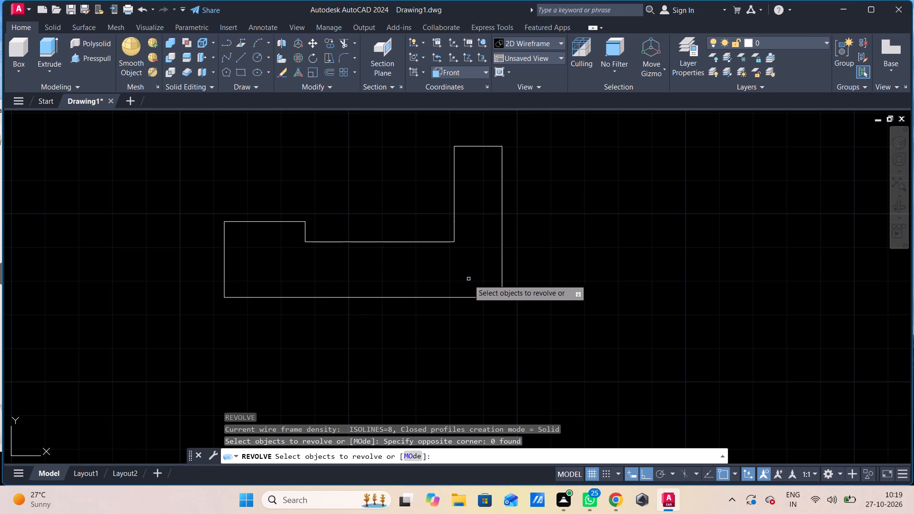
middle_click_drag(474, 277, 433, 301, "shift")
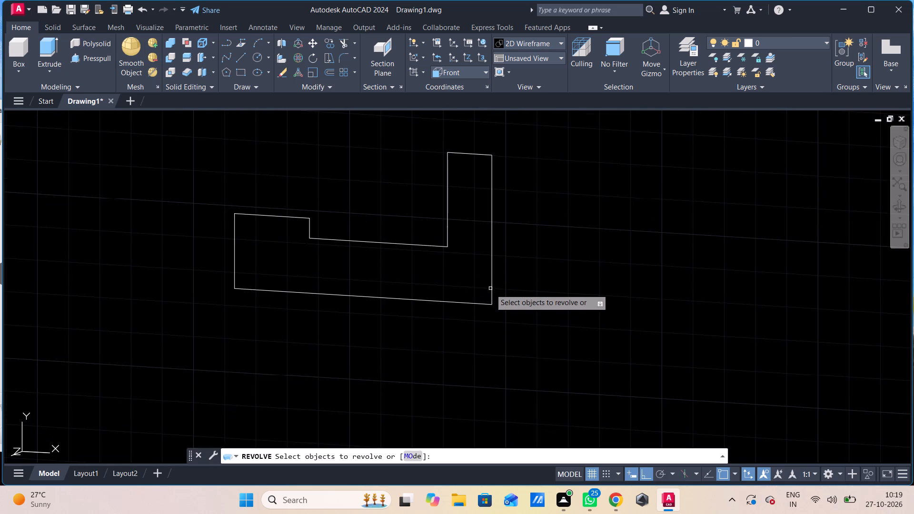
left_click(491, 290)
key("space")
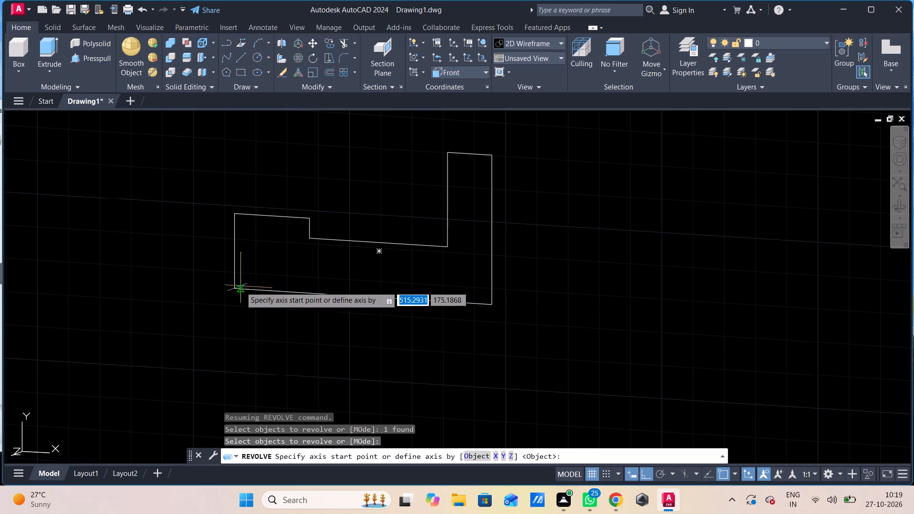
left_click(236, 289)
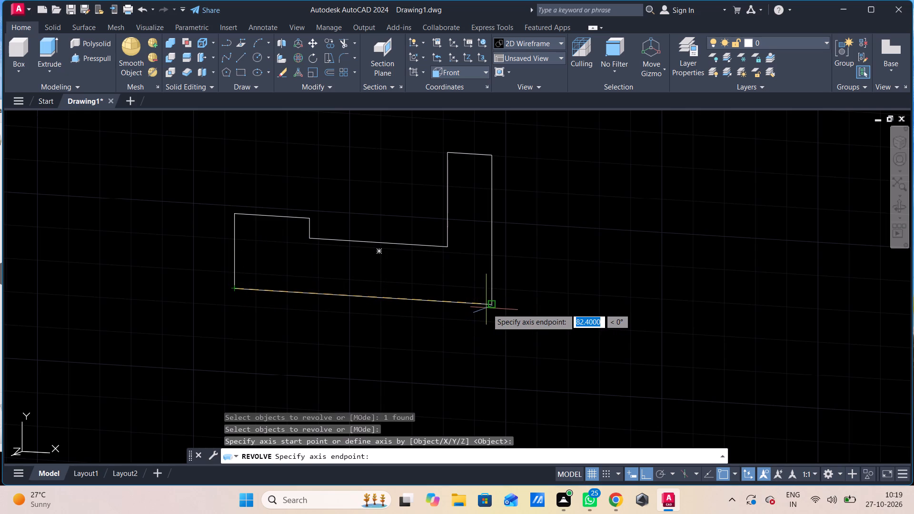
left_click(492, 308)
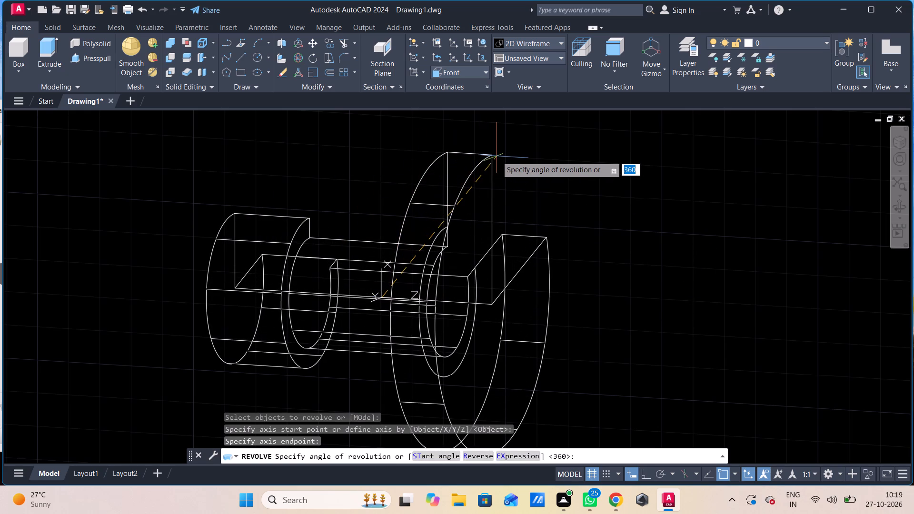
type("360")
key("Return")
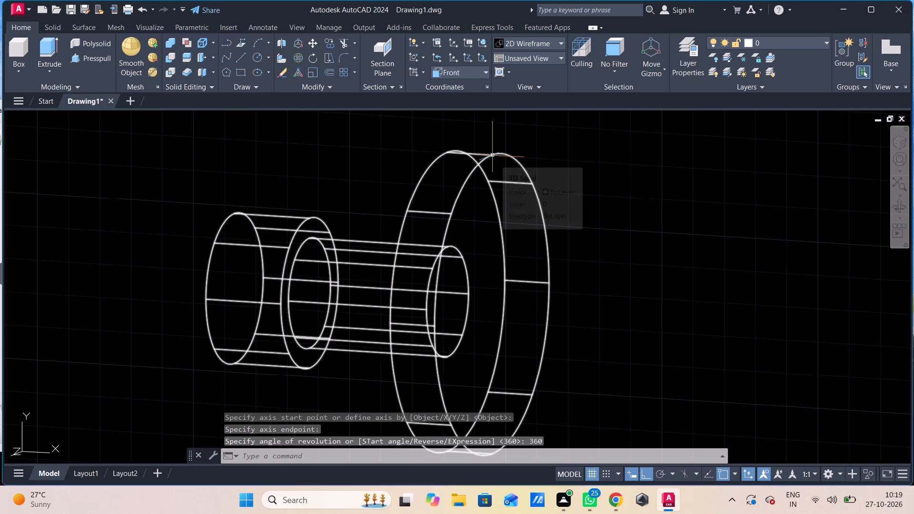
key("Escape")
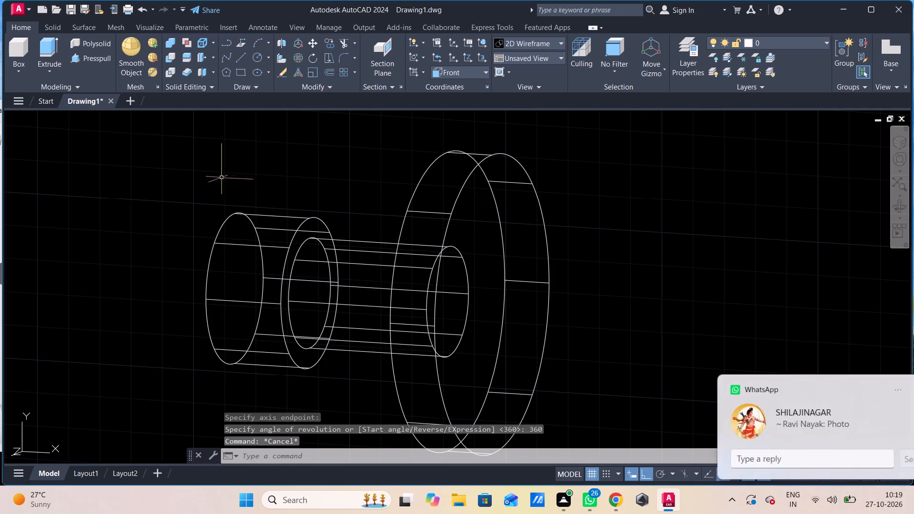
Display the revolved solid in the Shades of Gray visual style.
left_click(39, 116)
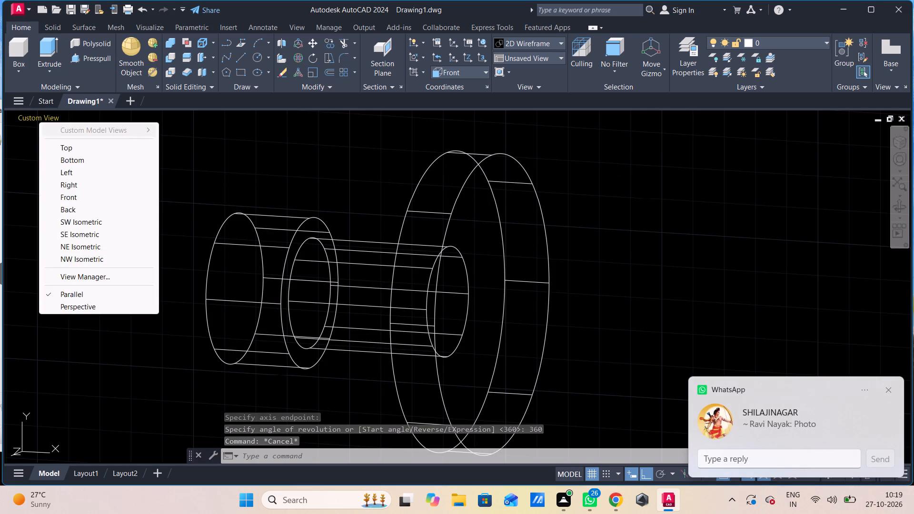
left_click(180, 158)
left_click(119, 145)
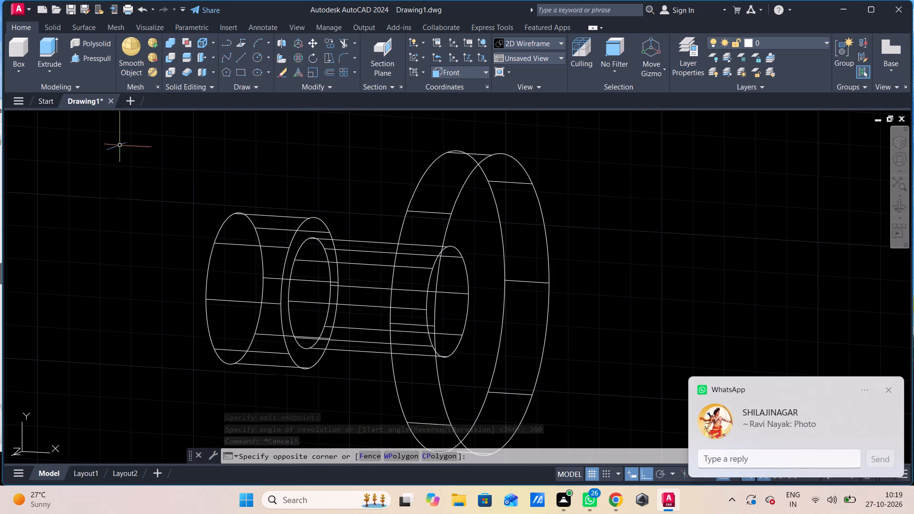
left_click(90, 117)
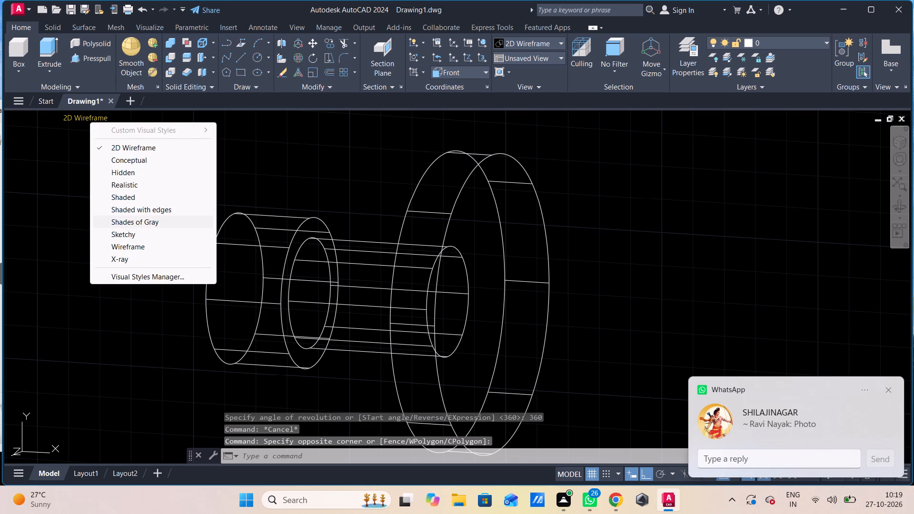
left_click(127, 218)
middle_click_drag(357, 329, 381, 332, "shift")
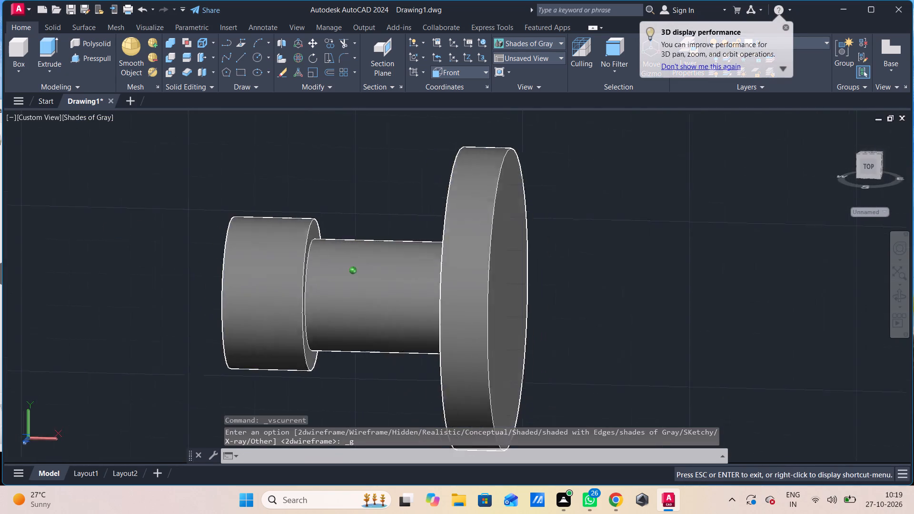
middle_click_drag(381, 332, 510, 336, "shift")
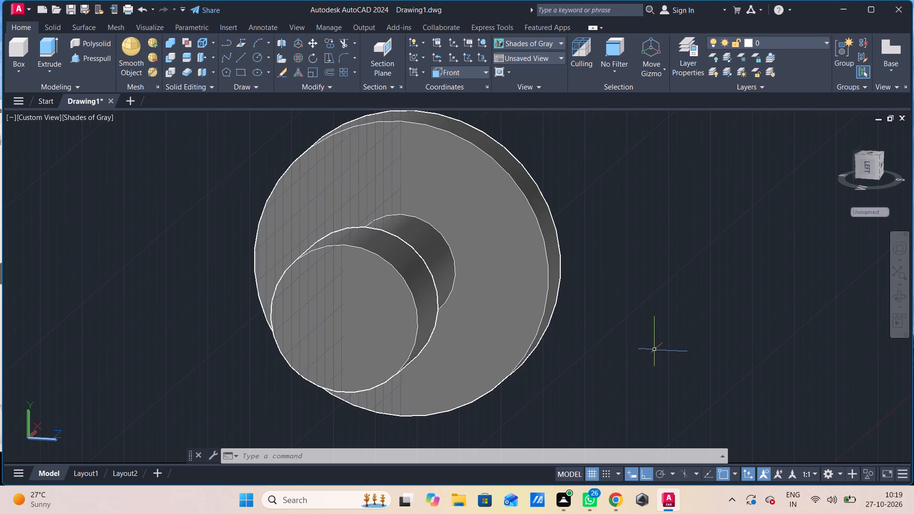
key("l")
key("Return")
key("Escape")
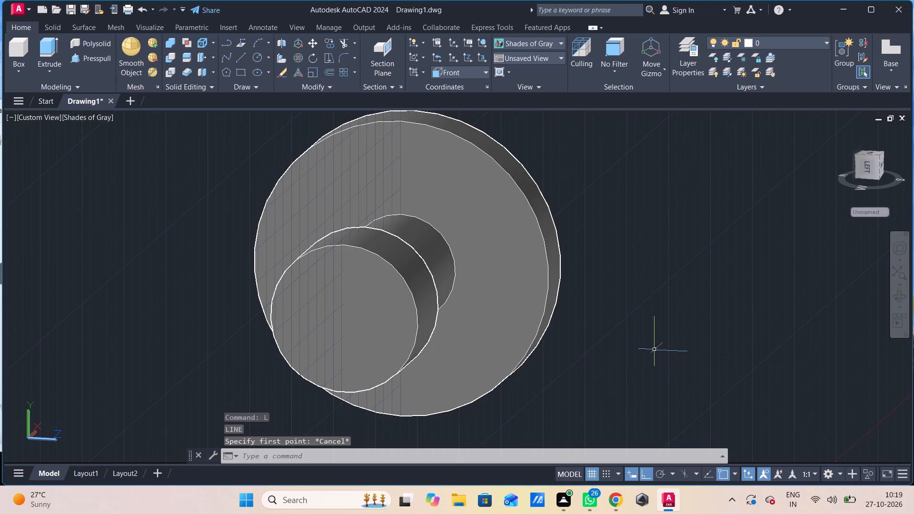
Switch the model through the Back and Front views to the Right view, facing the large flange.
left_click(41, 114)
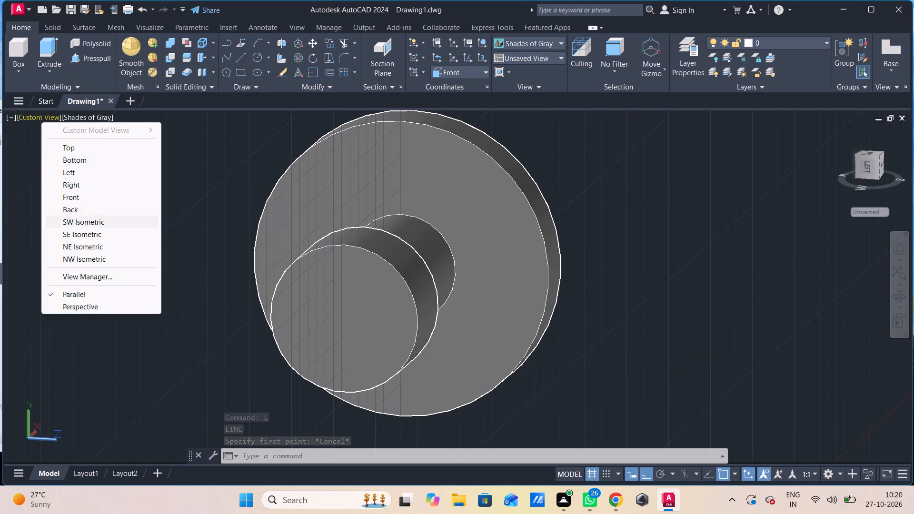
left_click(87, 208)
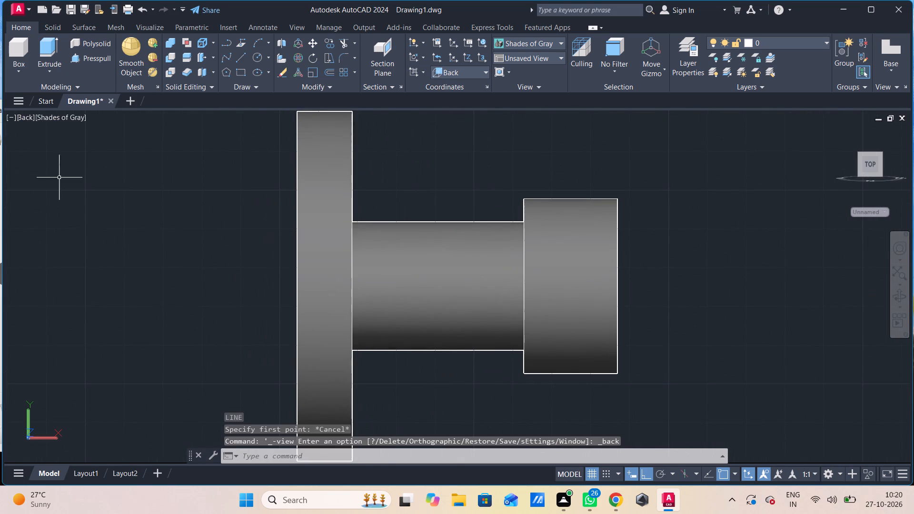
left_click(32, 117)
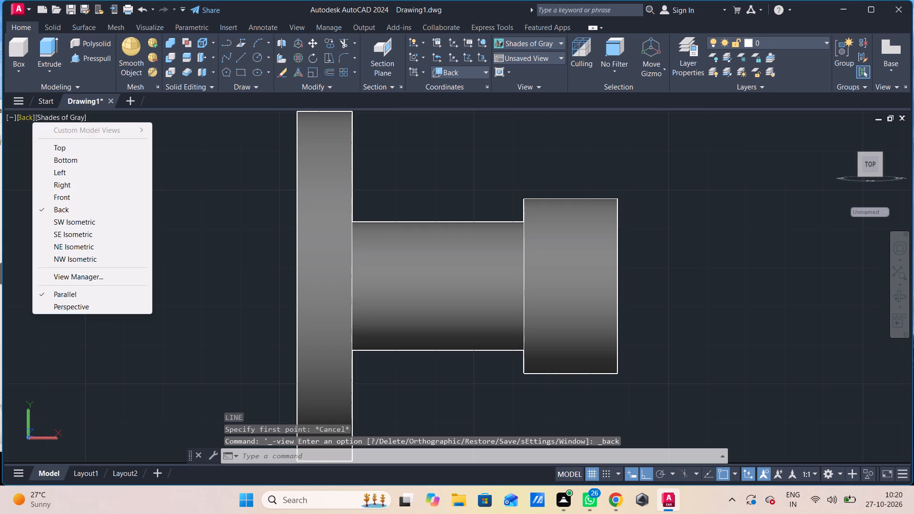
left_click(68, 195)
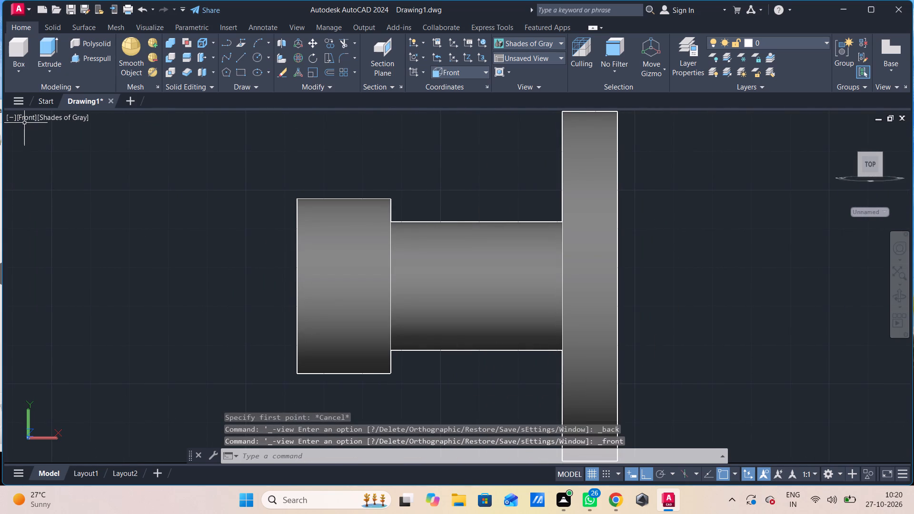
left_click(25, 119)
left_click(61, 179)
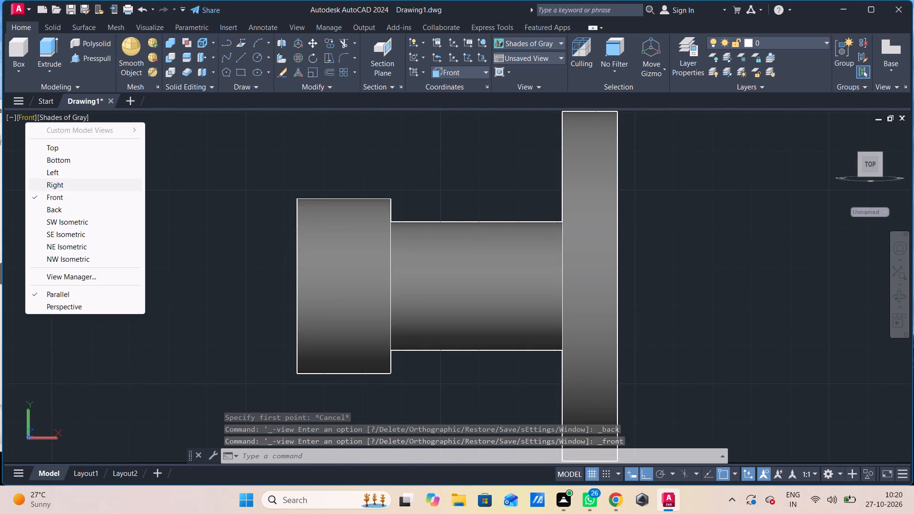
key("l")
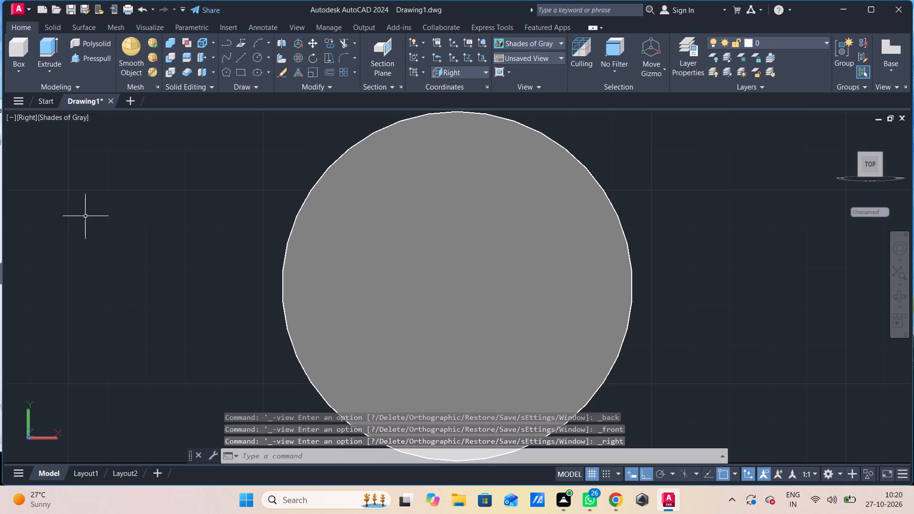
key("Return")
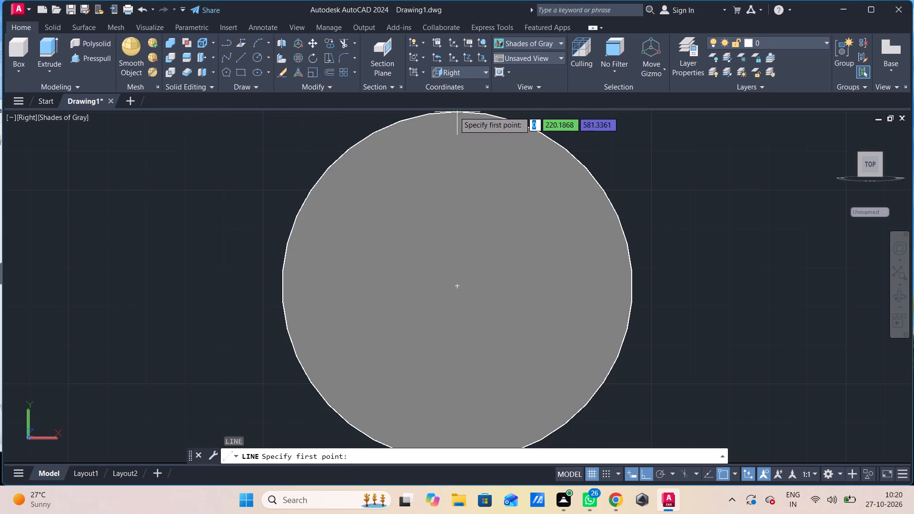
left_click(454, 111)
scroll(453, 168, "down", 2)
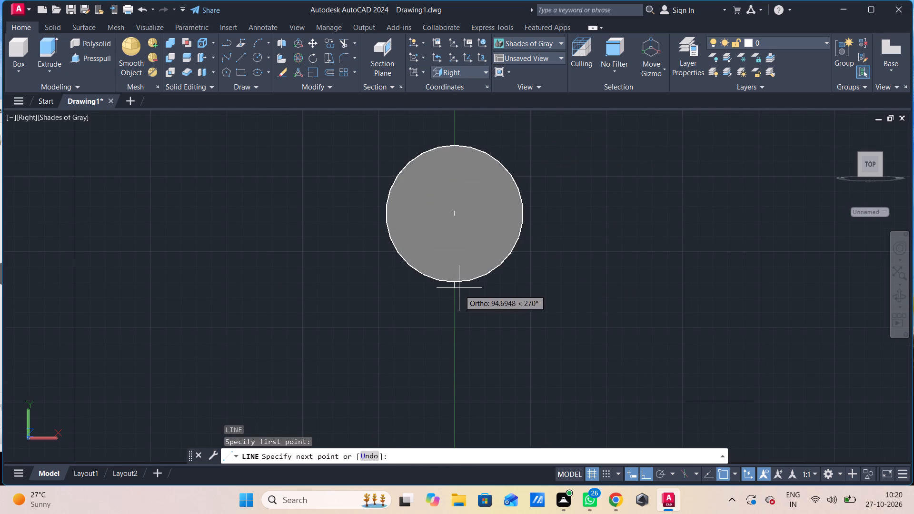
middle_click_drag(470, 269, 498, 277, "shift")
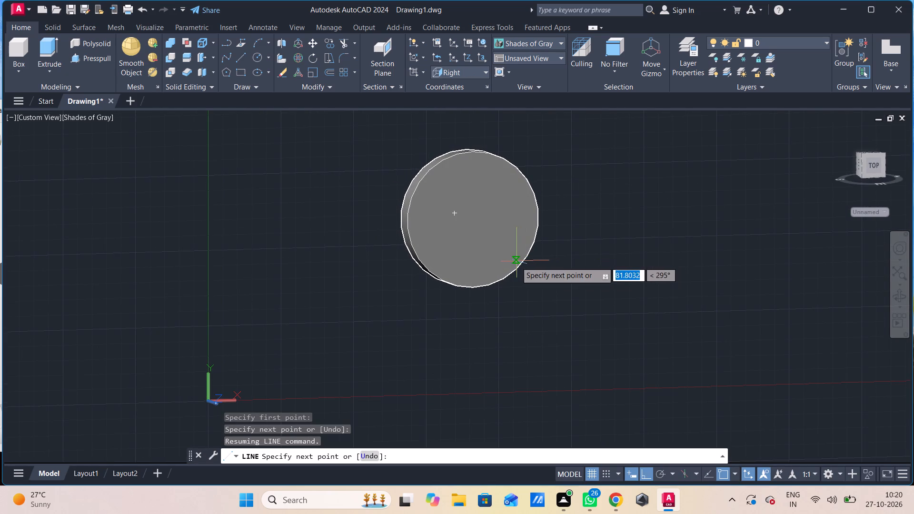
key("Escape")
Draw a vertical line across the large flange face from its top edge point to its bottom edge point.
key("space")
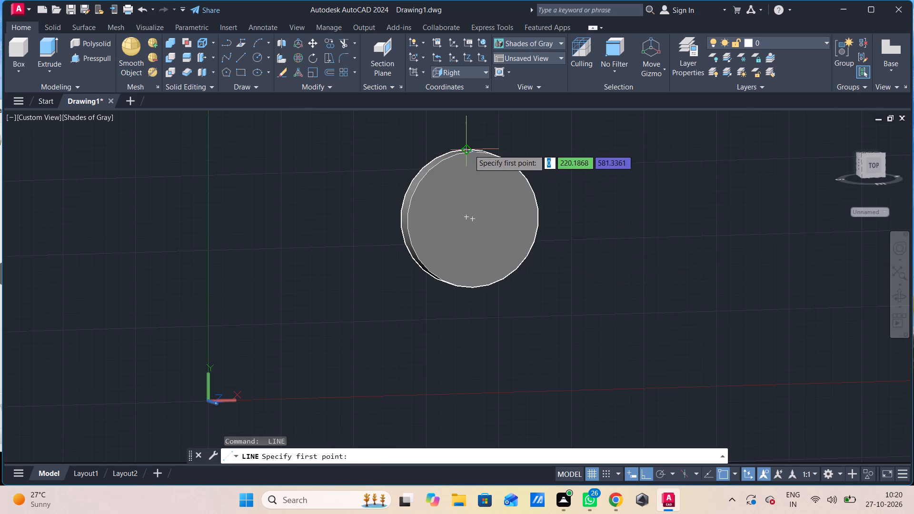
scroll(469, 158, "up", 2)
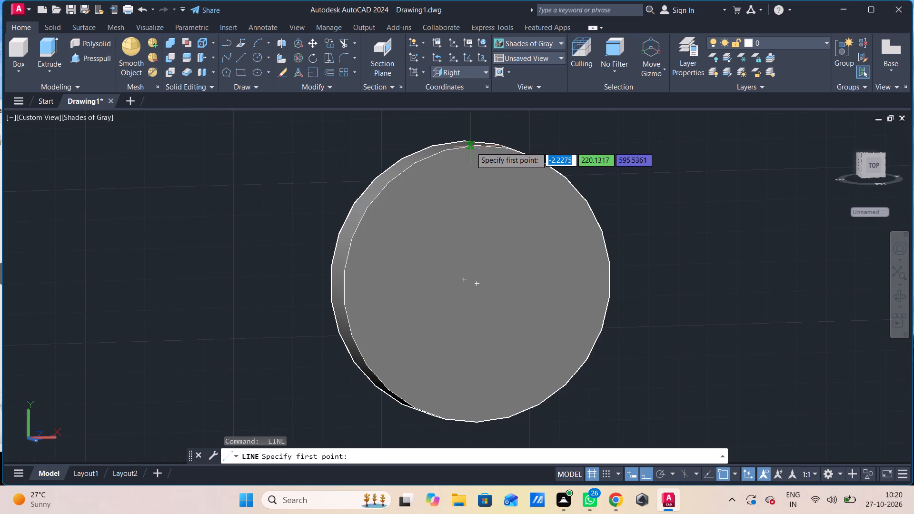
left_click(479, 146)
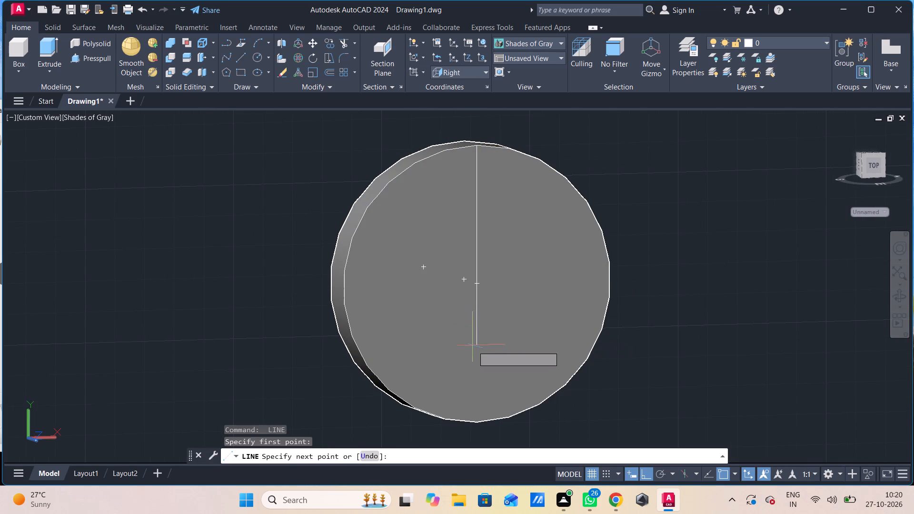
left_click(480, 425)
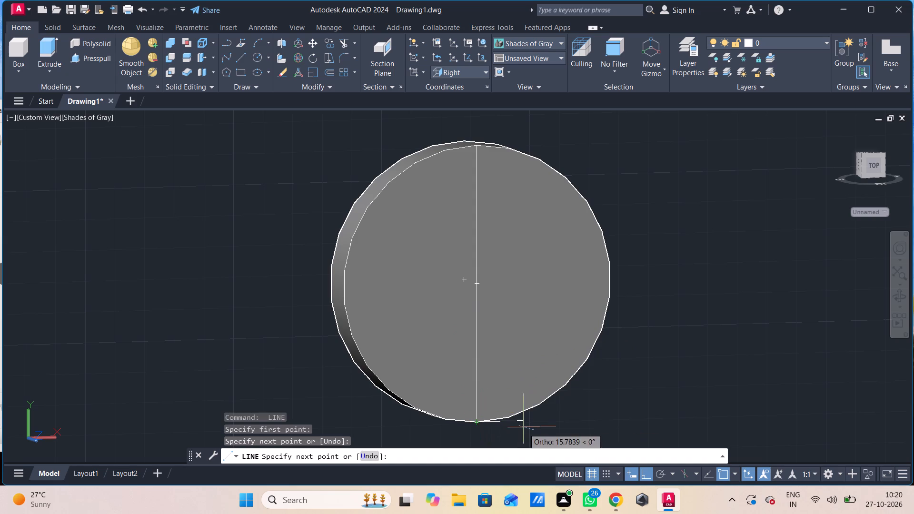
key("Escape")
Draw two horizontal lines on the flange face, from its centre to its left edge and from its centre to its right edge.
key("space")
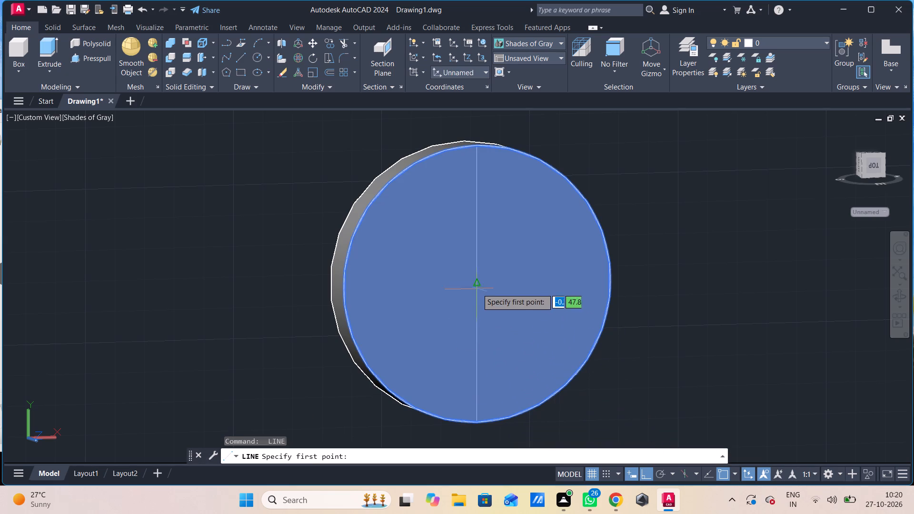
left_click(477, 285)
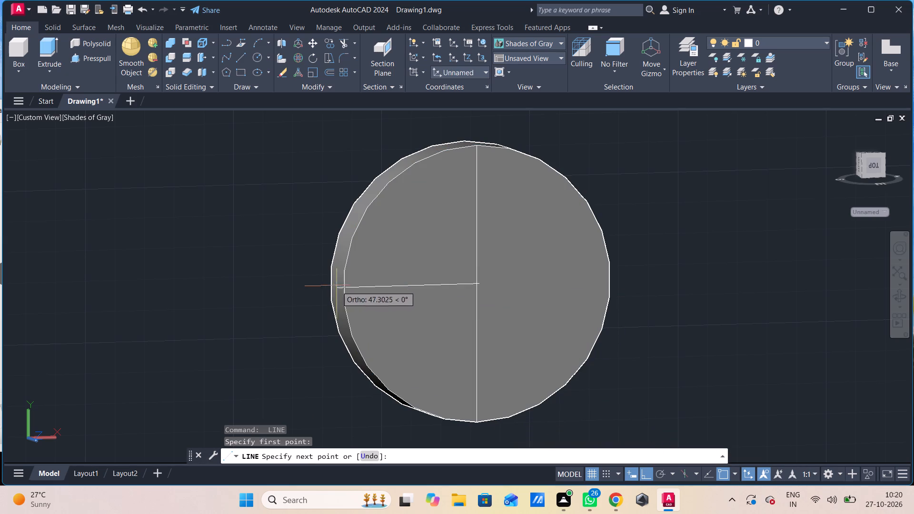
left_click(348, 287)
scroll(331, 363, "up", 1)
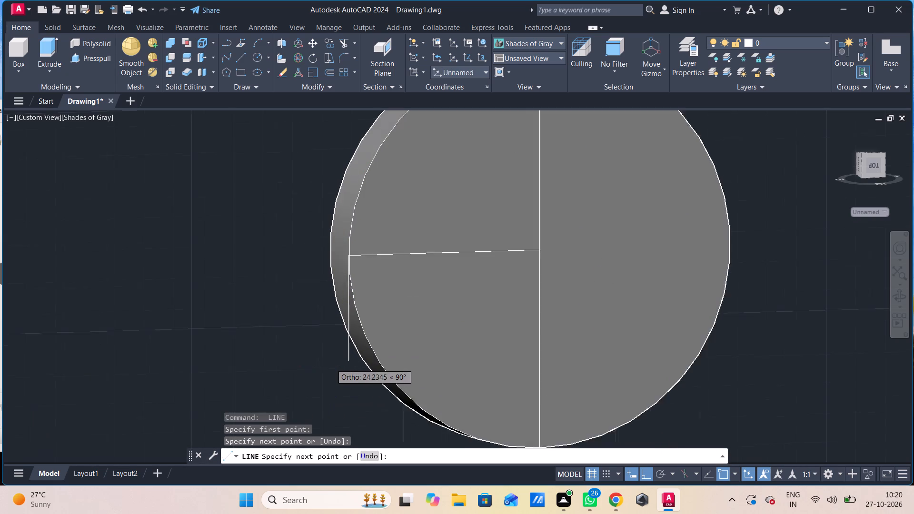
scroll(331, 360, "up", 1)
key("ctrl+z")
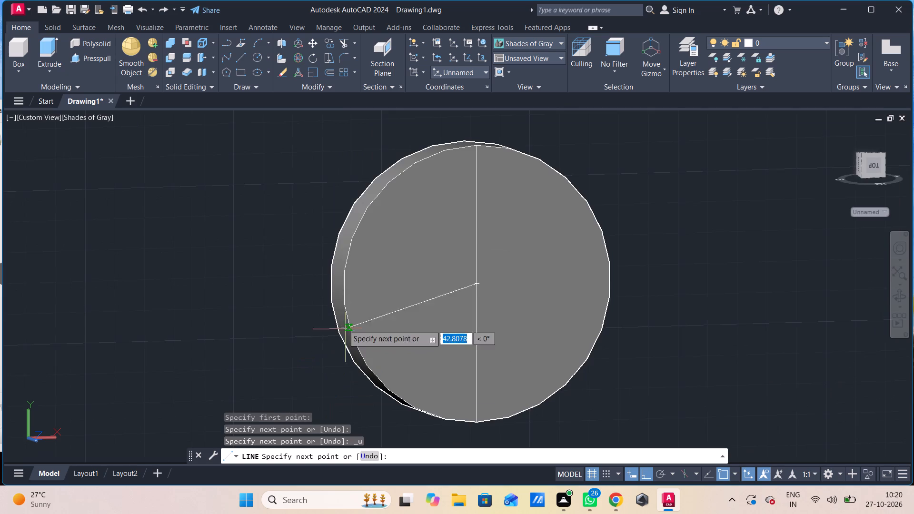
left_click(347, 285)
key("Escape")
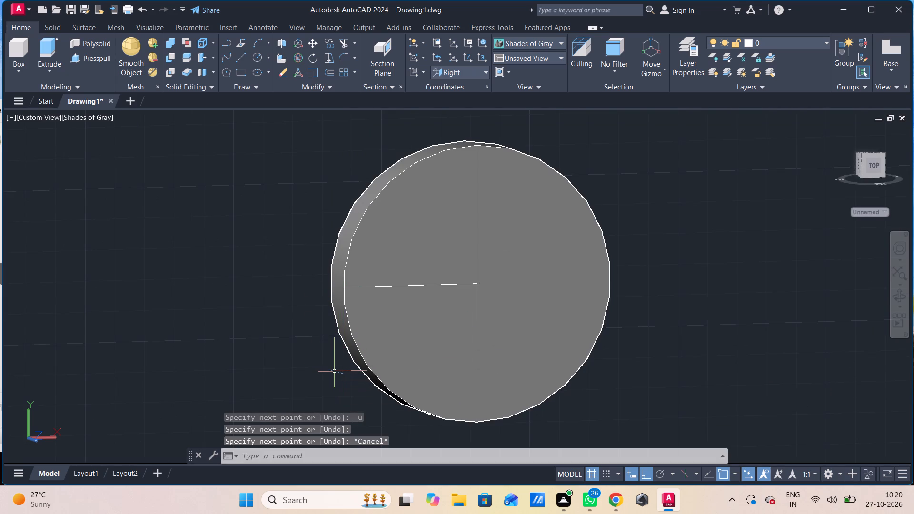
key("space")
left_click(473, 284)
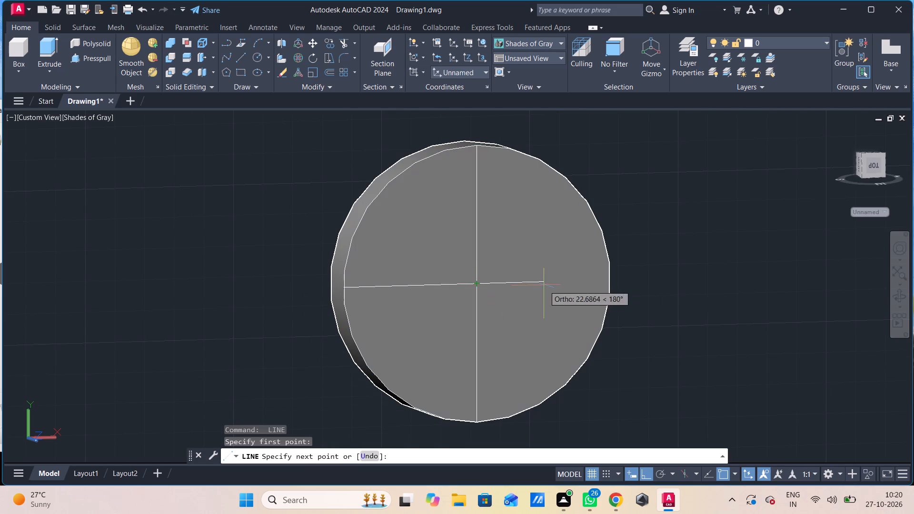
left_click(614, 281)
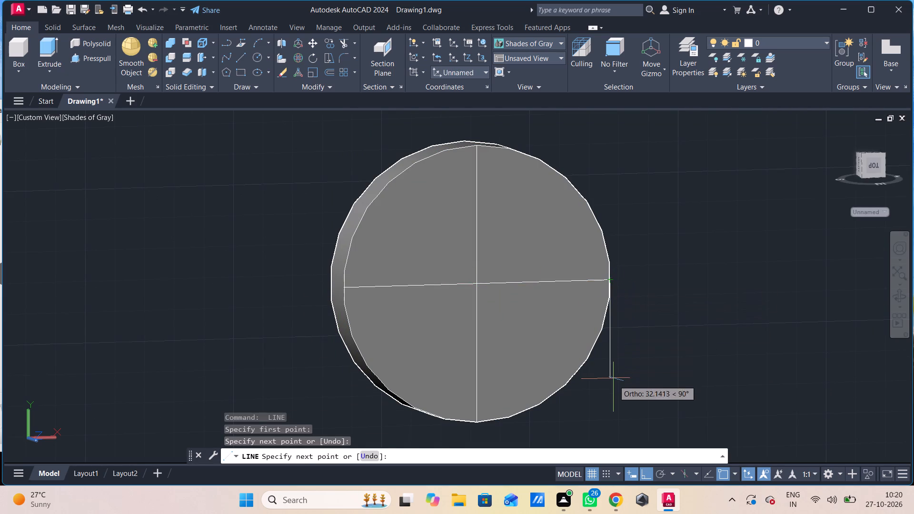
key("Escape")
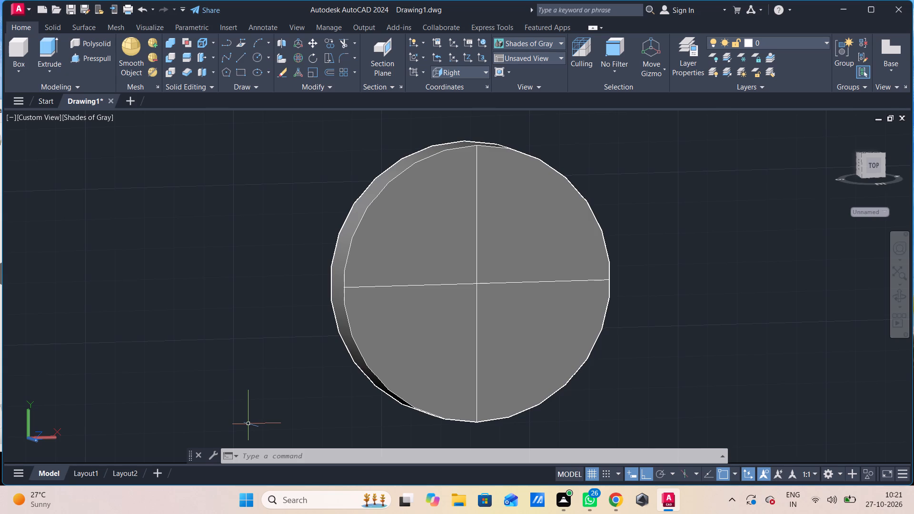
Draw a 6-unit line upward along the vertical centreline from its bottom end on the flange edge.
key("l")
key("Return")
left_click(477, 427)
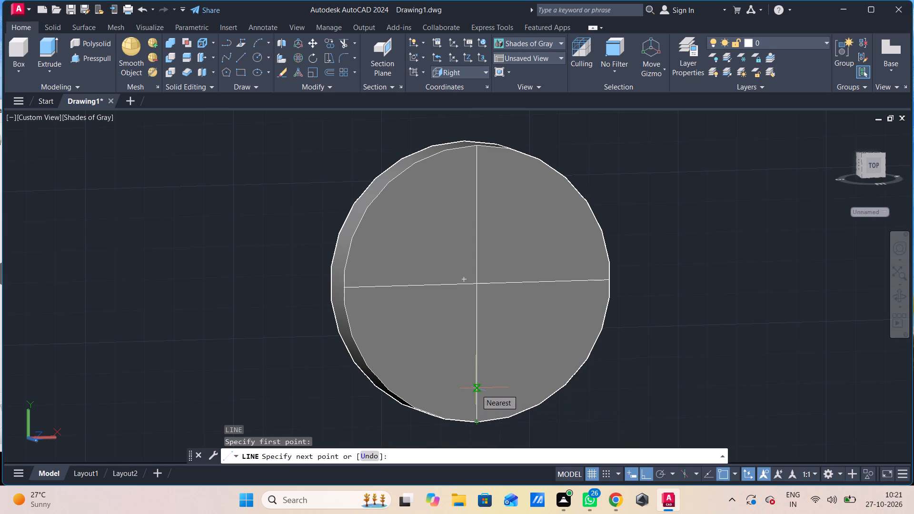
key("6")
key("Return")
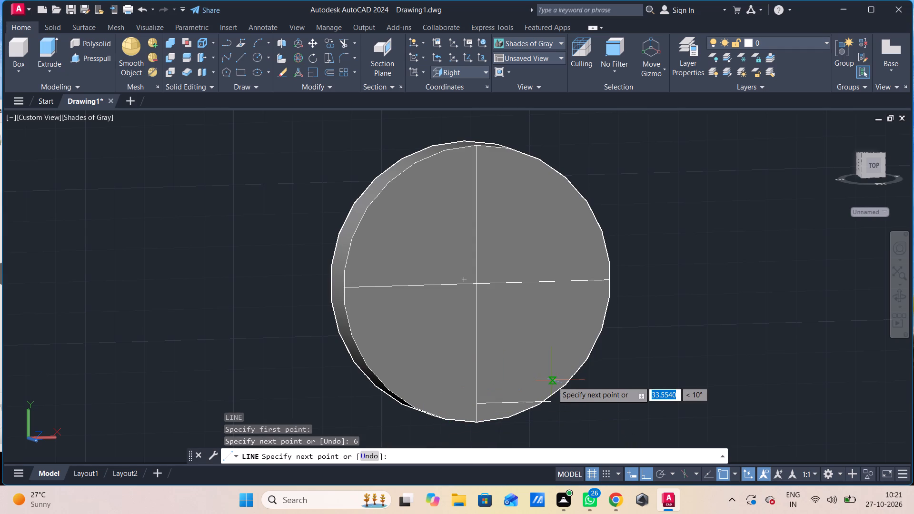
key("Escape")
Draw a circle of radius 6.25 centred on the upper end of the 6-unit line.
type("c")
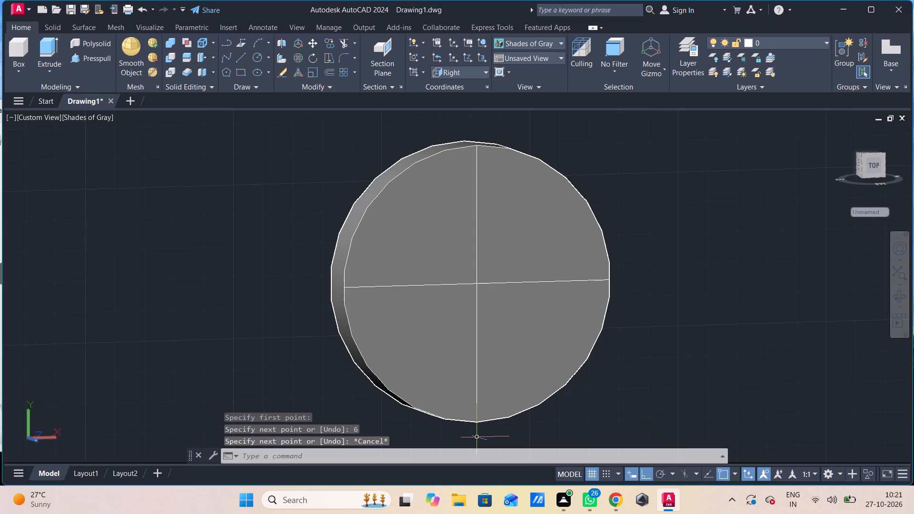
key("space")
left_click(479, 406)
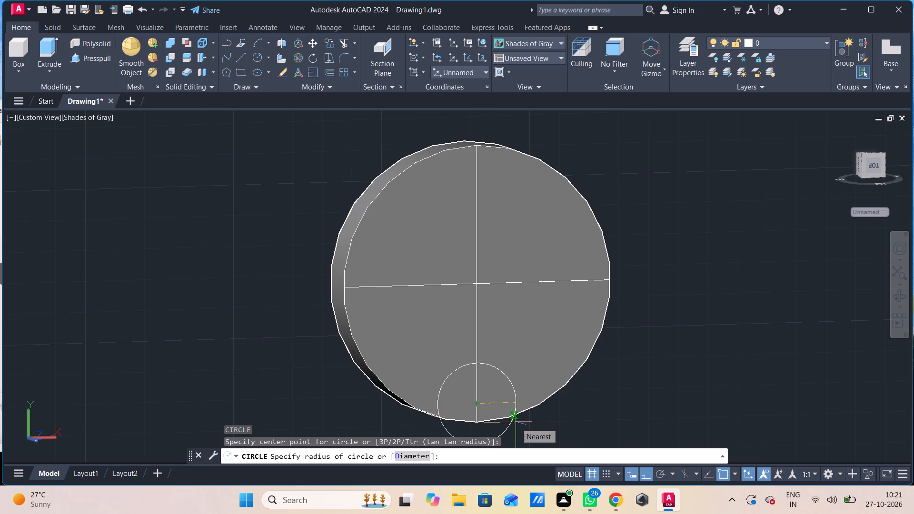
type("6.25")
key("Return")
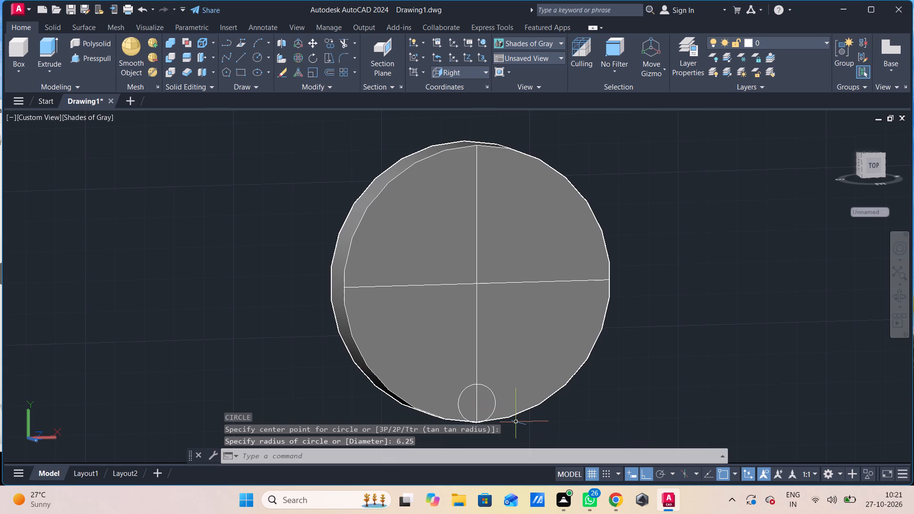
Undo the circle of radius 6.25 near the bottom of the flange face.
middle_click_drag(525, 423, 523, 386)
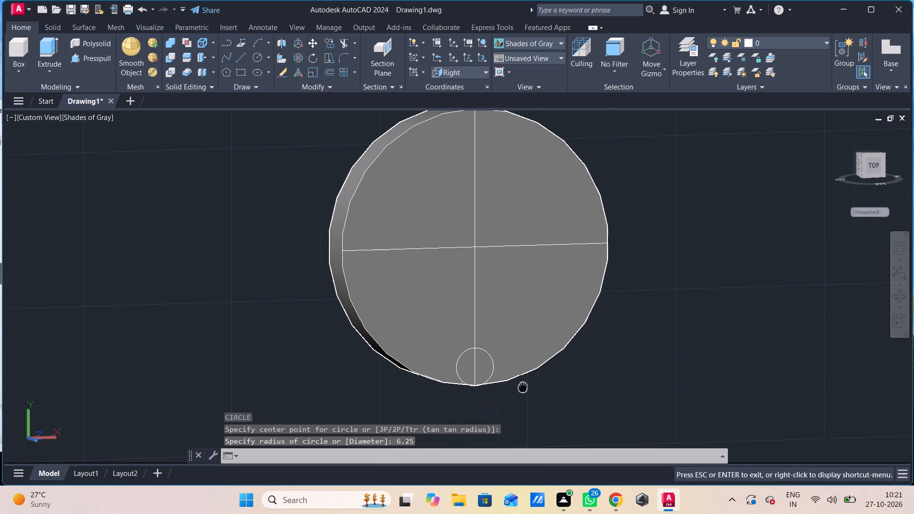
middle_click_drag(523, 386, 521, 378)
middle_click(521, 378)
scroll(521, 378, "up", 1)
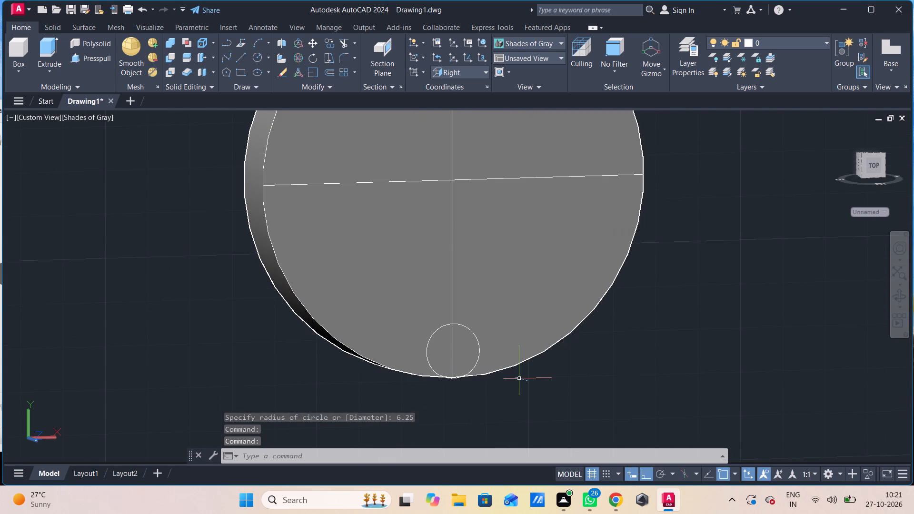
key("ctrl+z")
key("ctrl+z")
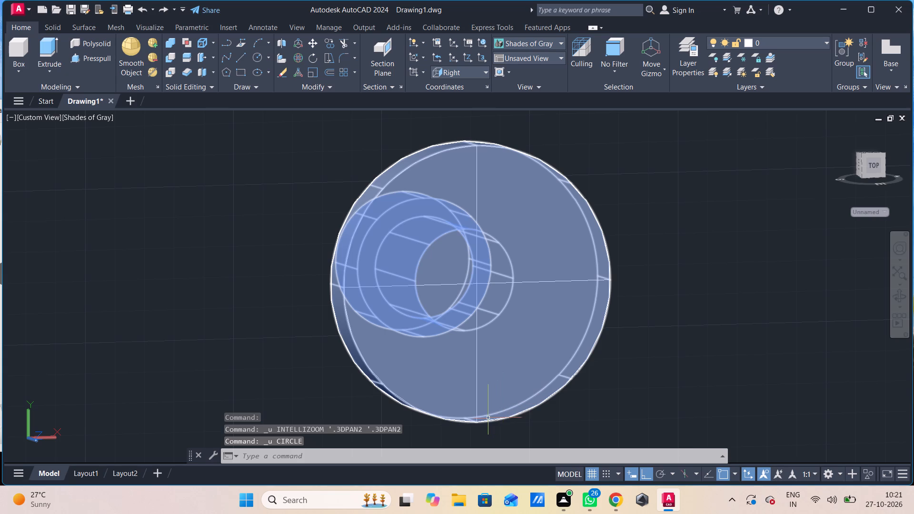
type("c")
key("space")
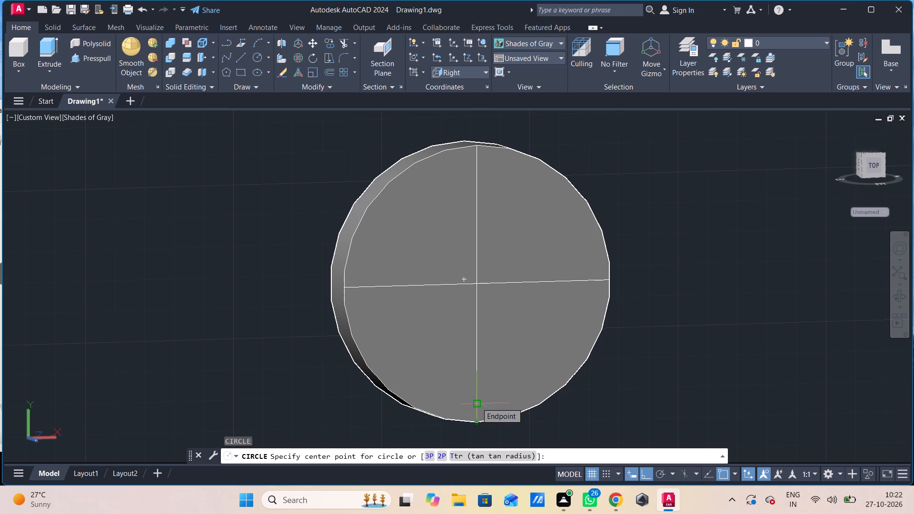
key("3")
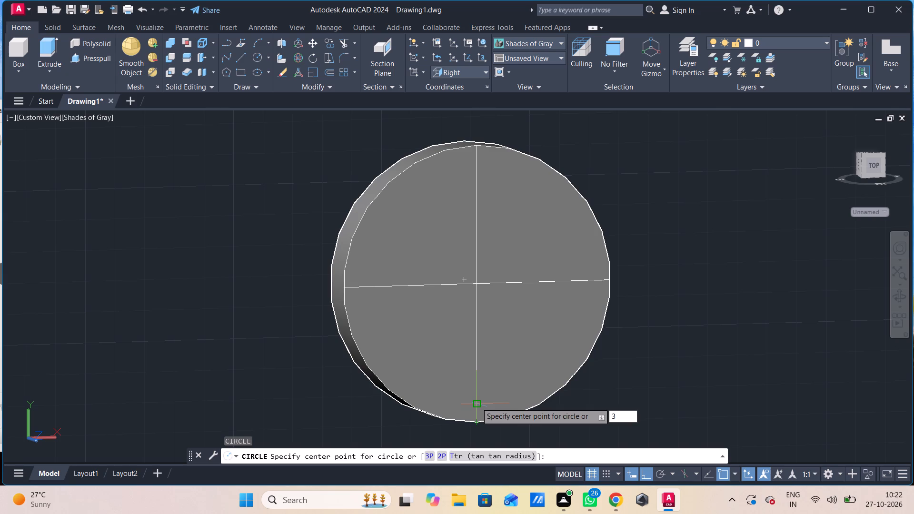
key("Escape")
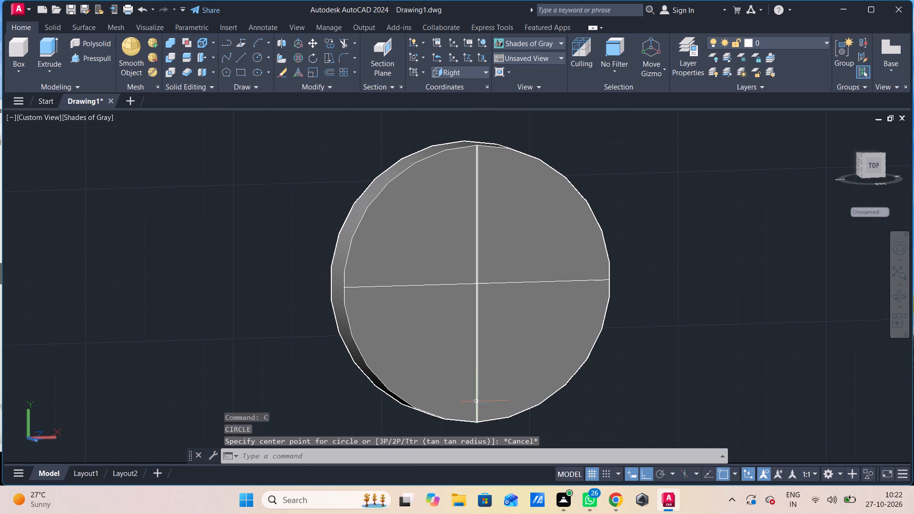
Draw a 12.5-unit line upward along the vertical centreline from its bottom end on the flange edge.
key("l")
key("Return")
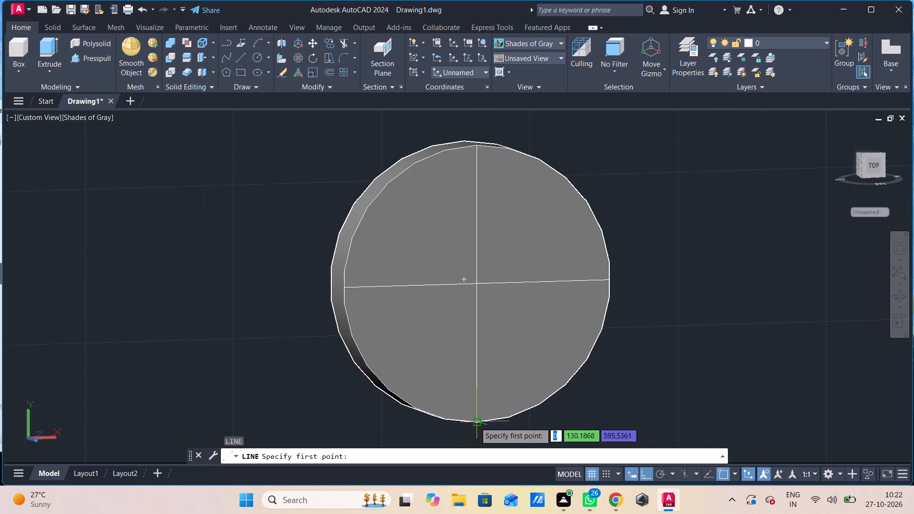
left_click(477, 422)
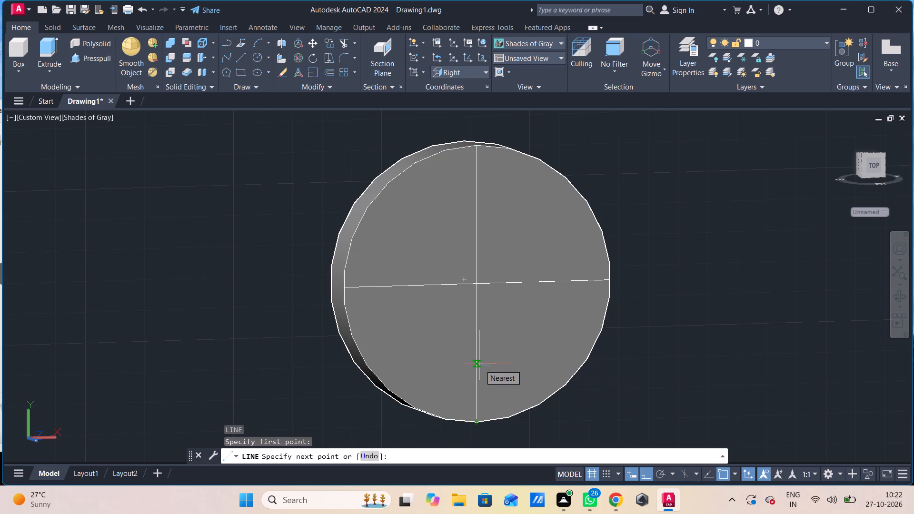
key("9")
key("Return")
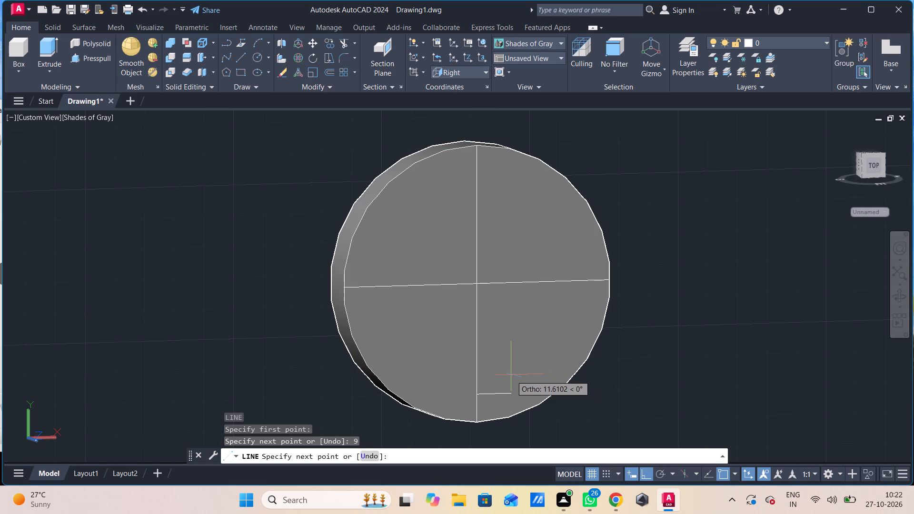
key("ctrl+z")
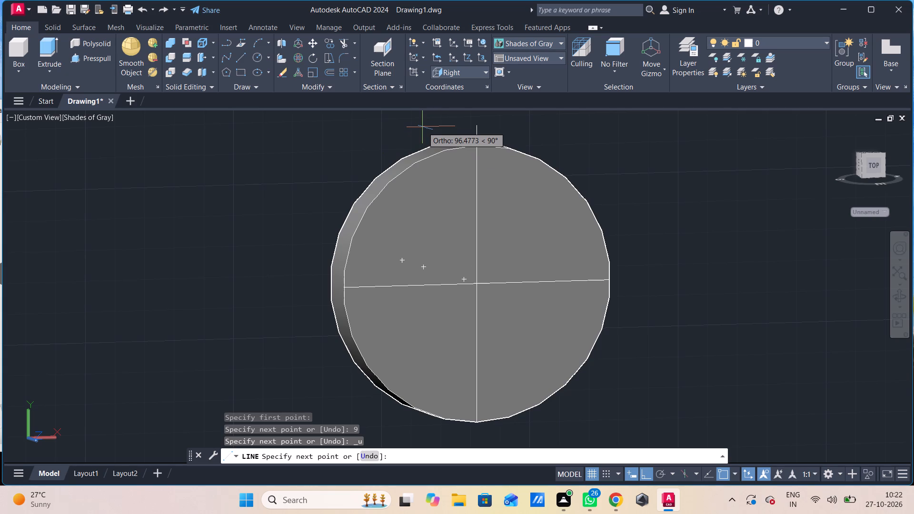
key("1")
type("2.")
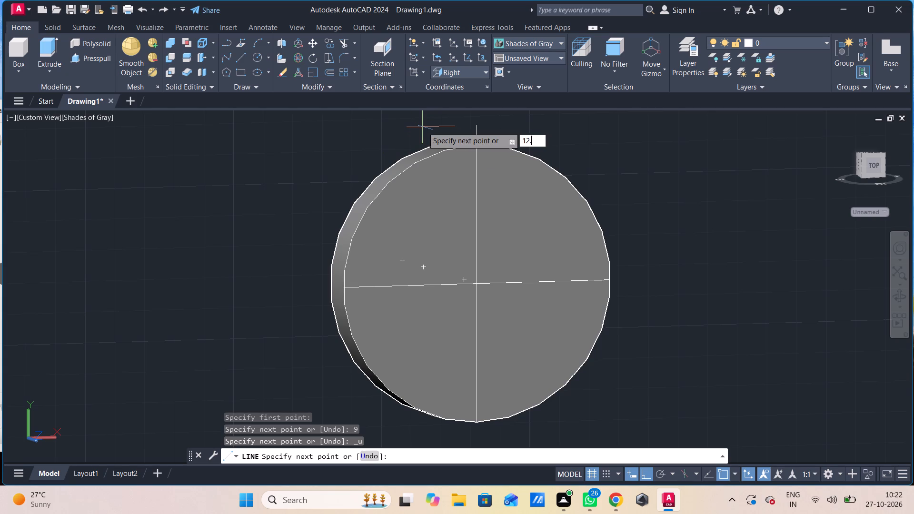
key("5")
key("Return")
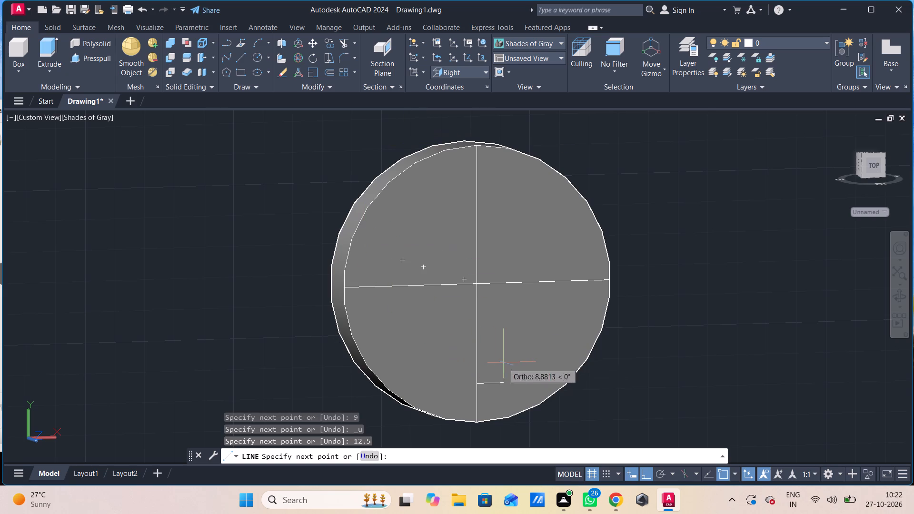
key("Escape")
Draw a circle of radius 6.25 centred on the upper end of the 12.5-unit line near the flange's bottom edge.
type("c")
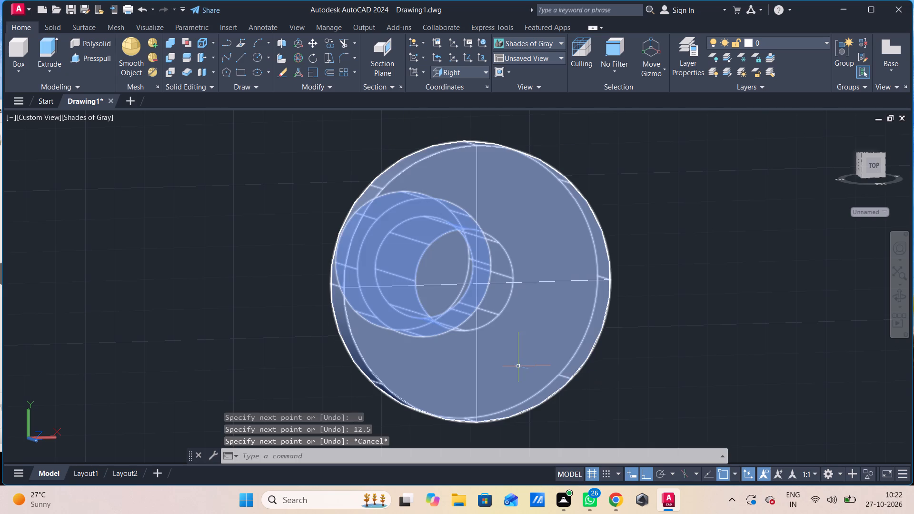
key("space")
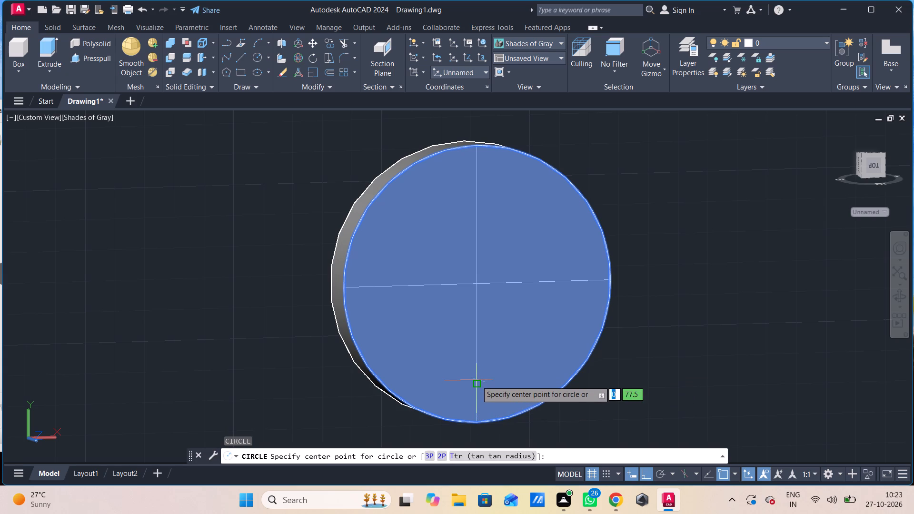
left_click(477, 381)
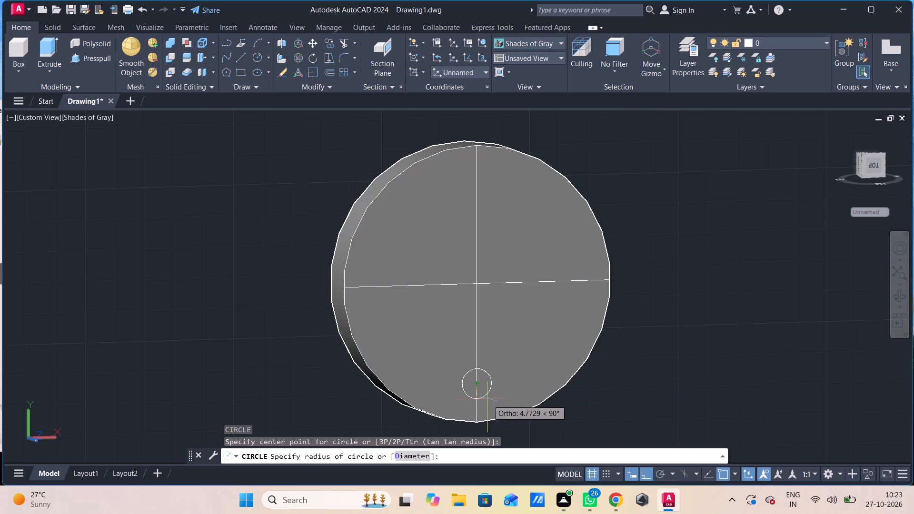
type("6.")
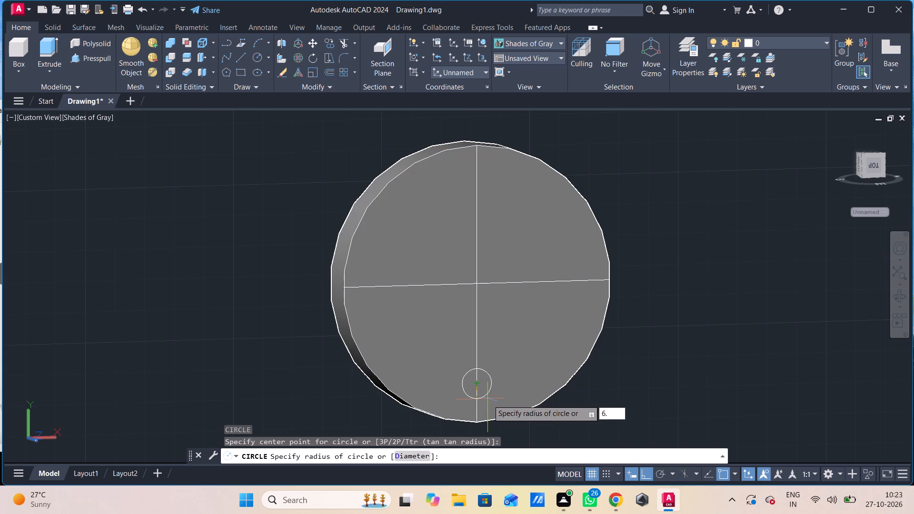
type("25")
key("Return")
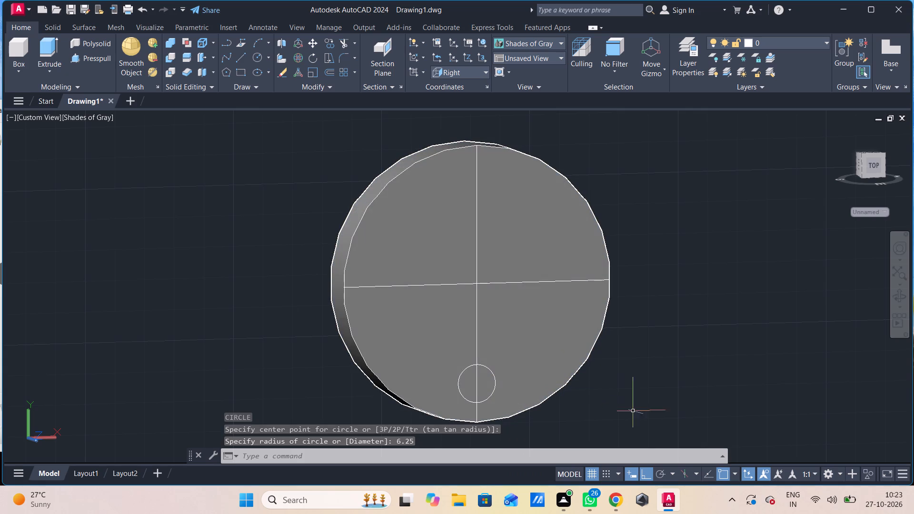
Draw a 12.5-unit line inward along the horizontal centreline from its right end on the flange edge.
key("l")
key("Return")
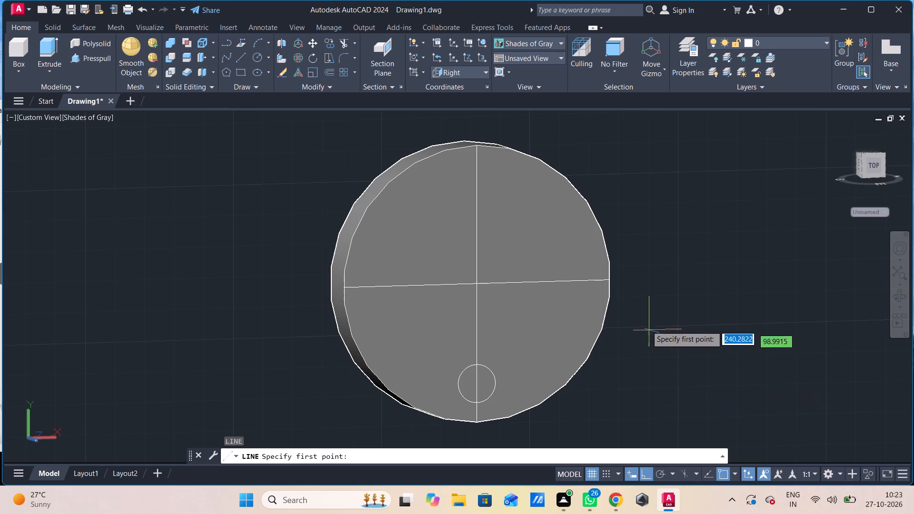
left_click(612, 283)
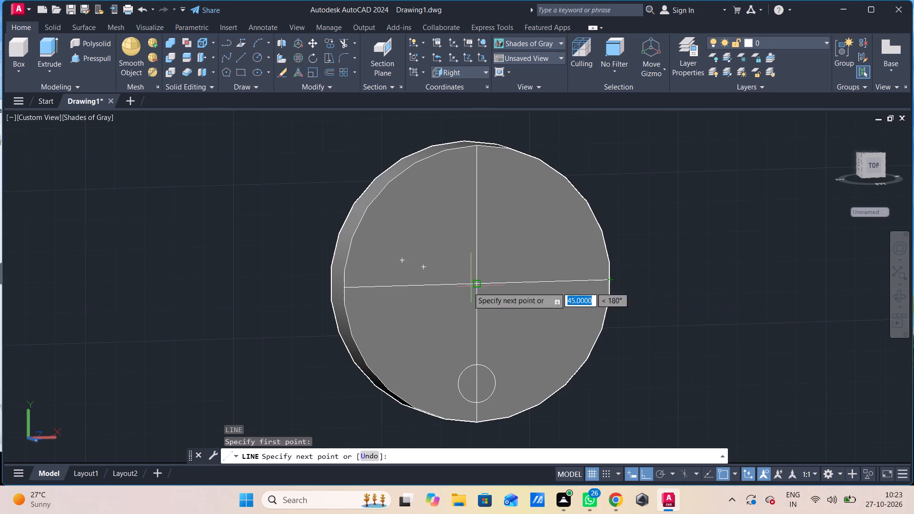
type("12.5")
key("Return")
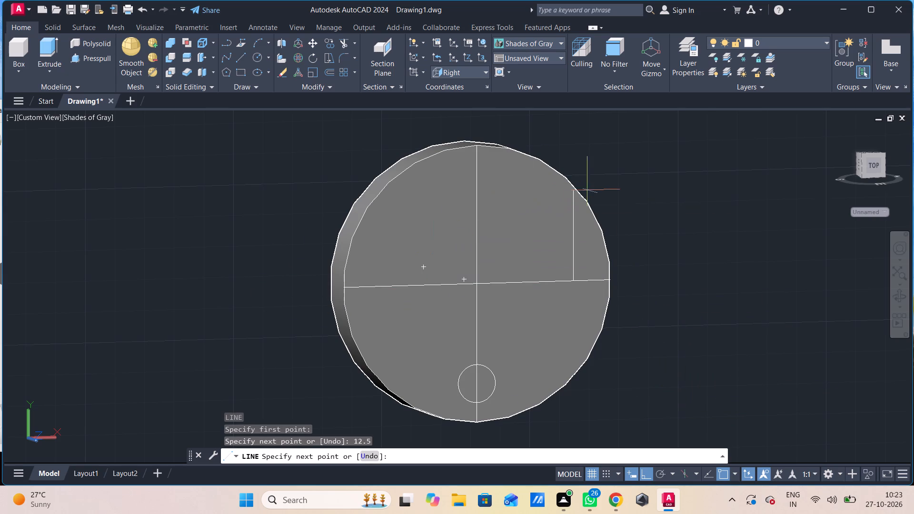
key("Escape")
Draw a circle of radius 6.25 centred on the inner end of the right-hand 12.5-unit line.
type("c")
key("space")
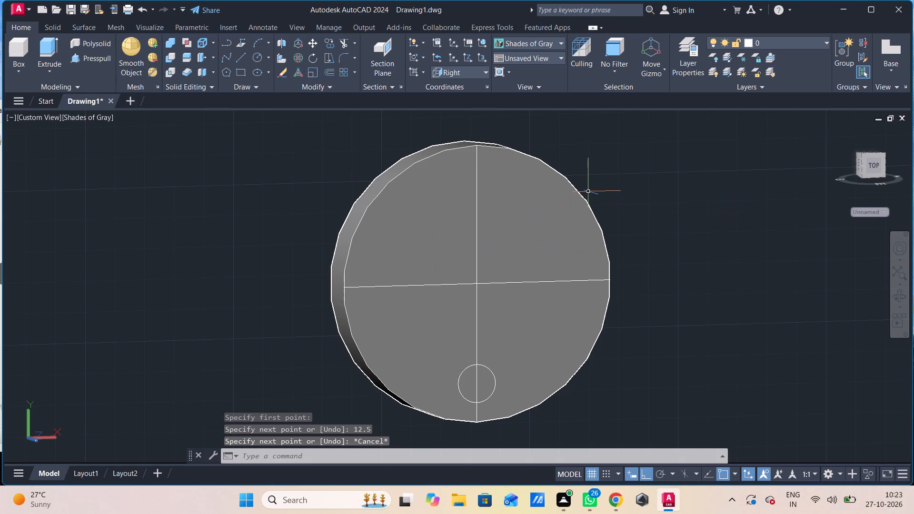
left_click(574, 282)
type("6.")
type("25")
key("Return")
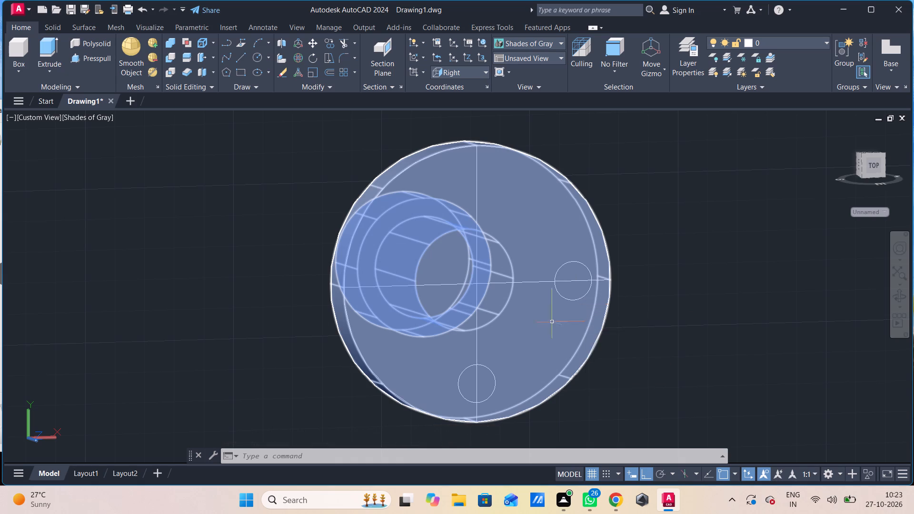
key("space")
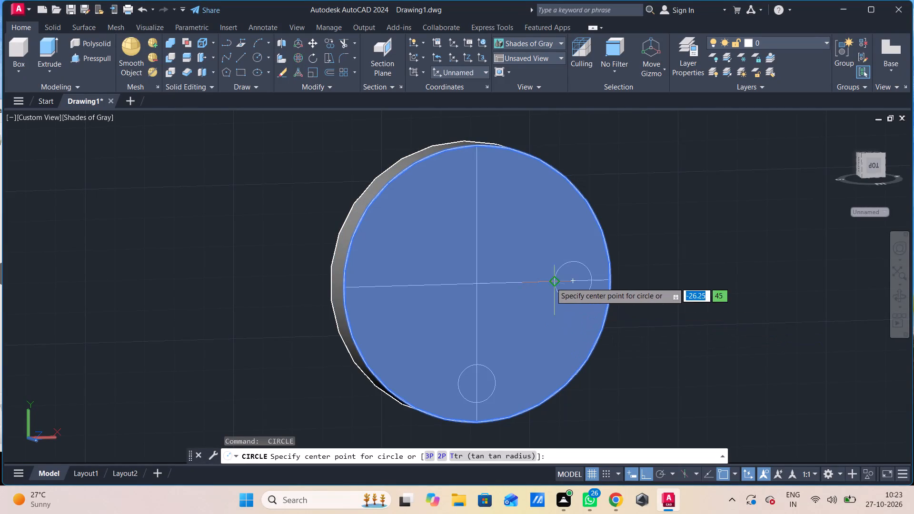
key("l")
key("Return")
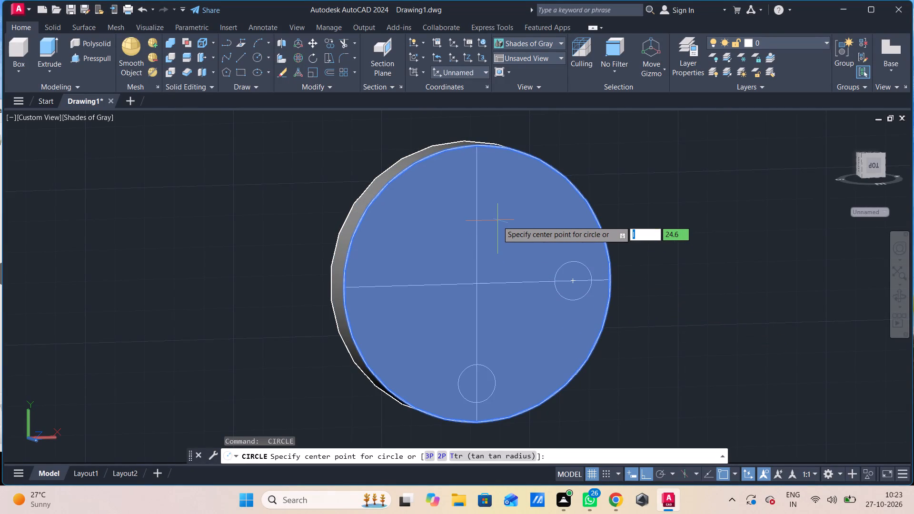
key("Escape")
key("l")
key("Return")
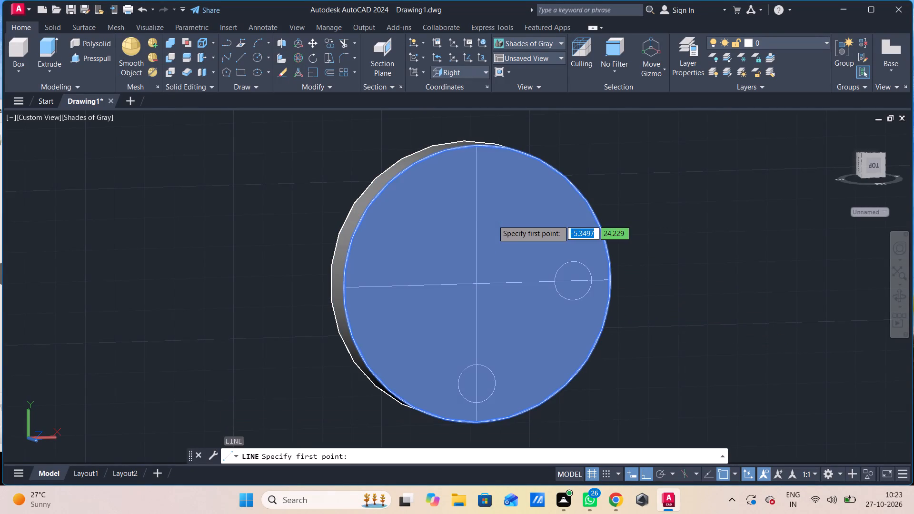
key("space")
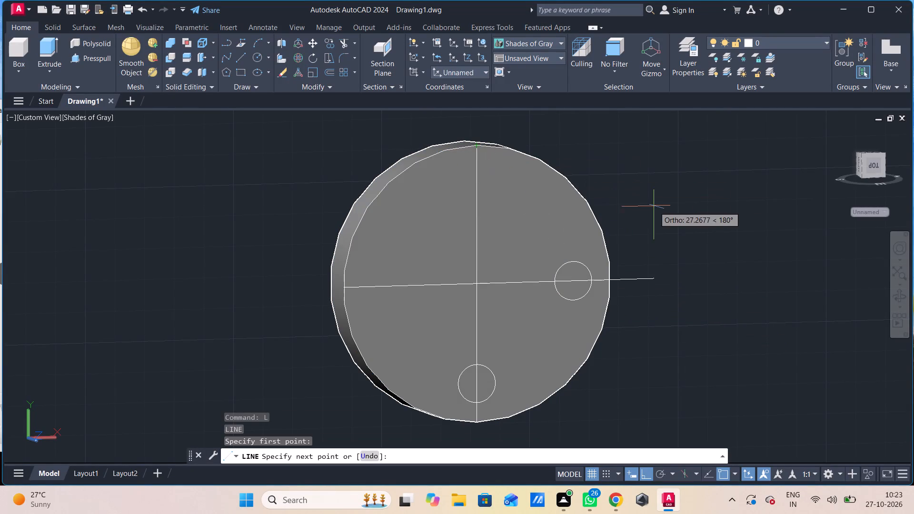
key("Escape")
Draw a 12.5-unit line downward along the vertical centreline from its top end on the flange edge.
key("l")
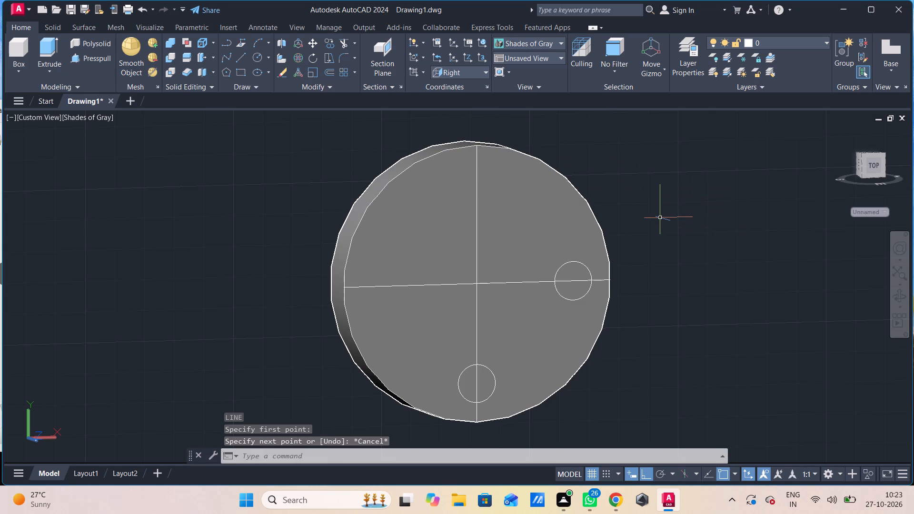
key("Return")
left_click(477, 144)
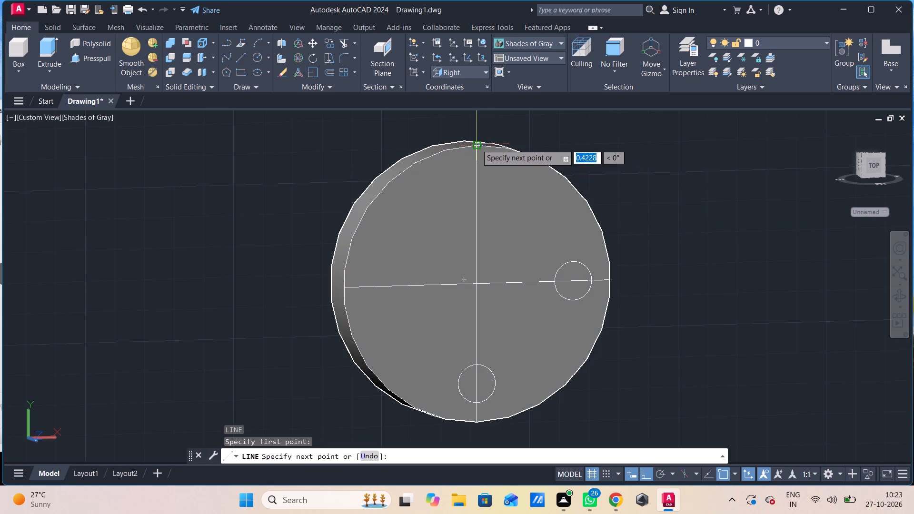
type("12.5")
key("Return")
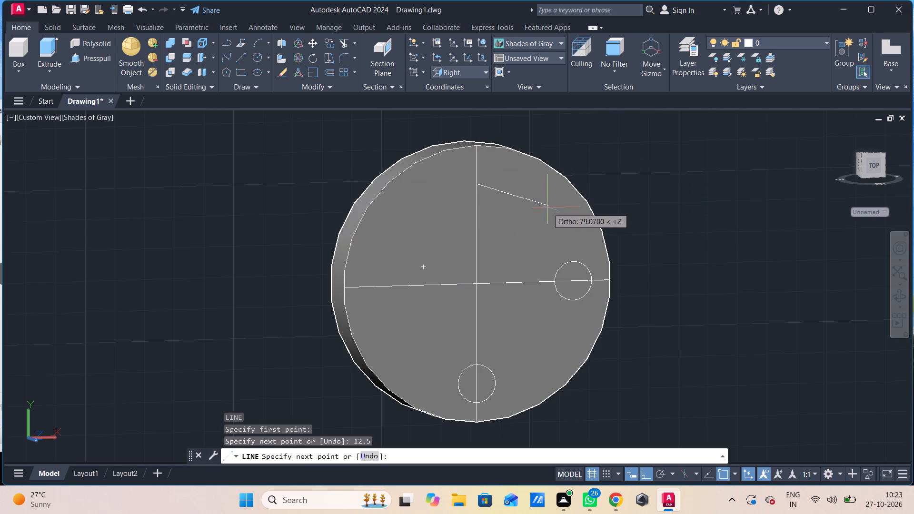
key("Escape")
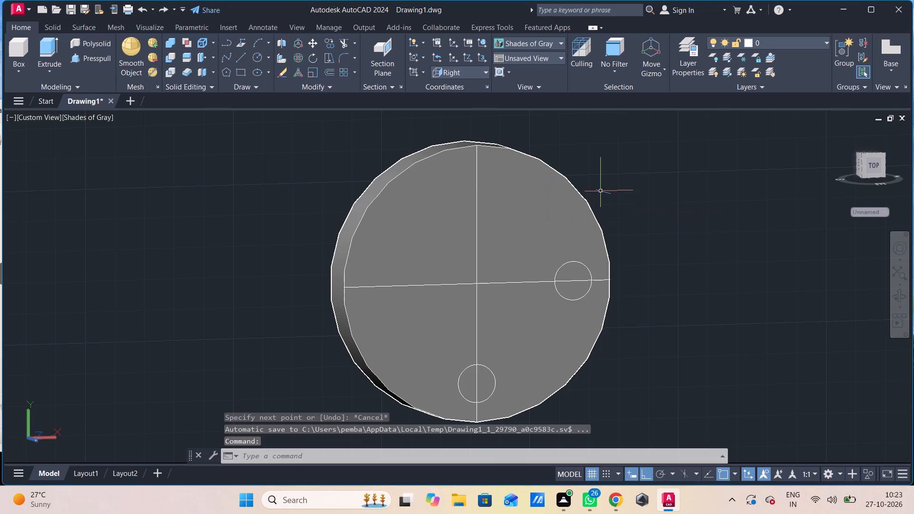
Draw a circle of radius 6.25 centred on the lower end of the upper 12.5-unit line.
type("c")
key("space")
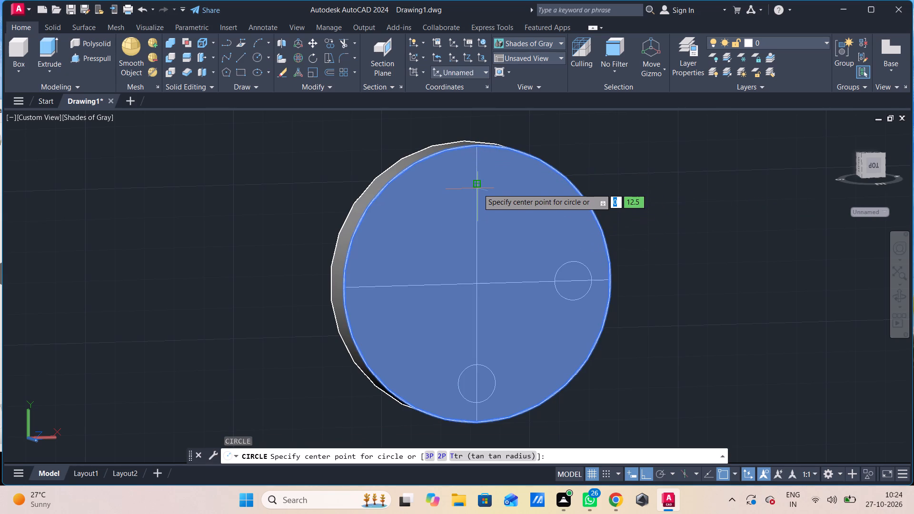
scroll(477, 189, "up", 1)
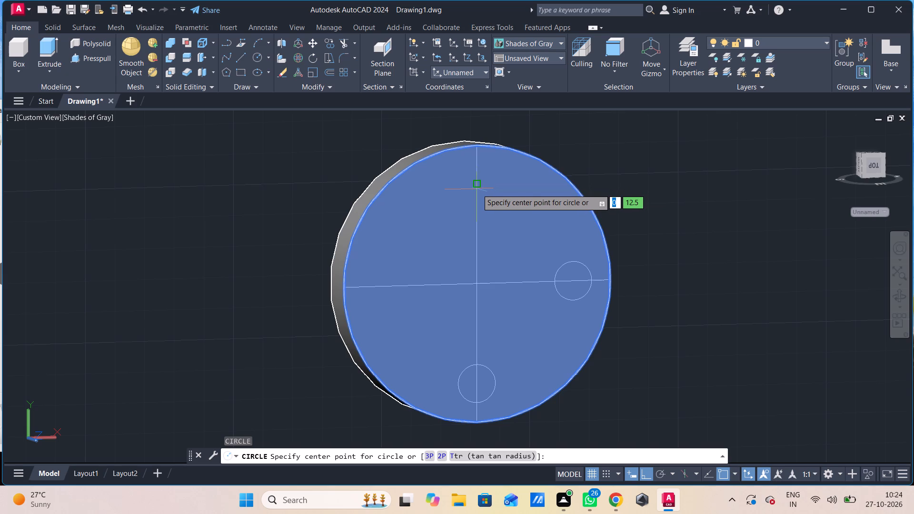
scroll(477, 189, "up", 3)
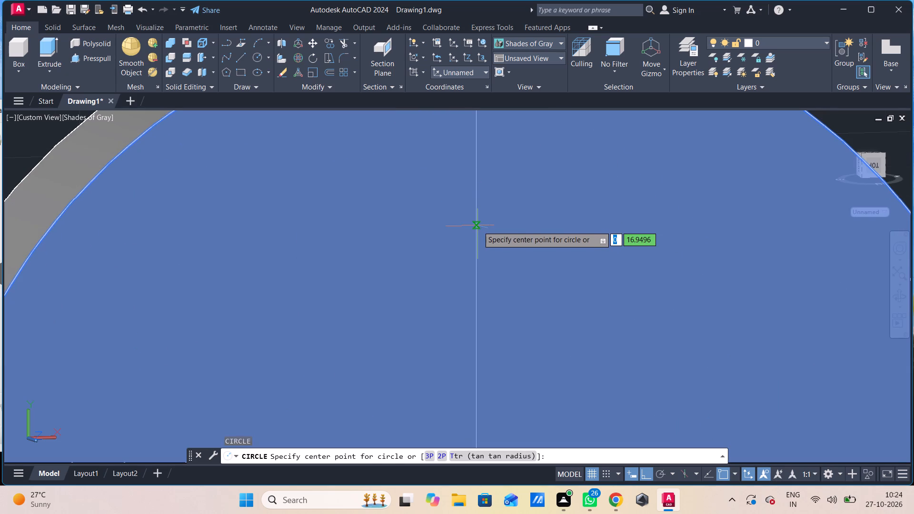
left_click(479, 168)
type("6.25")
key("Return")
Draw a 12.5-unit line inward along the horizontal centreline from its left end on the flange edge.
scroll(522, 261, "down", 1)
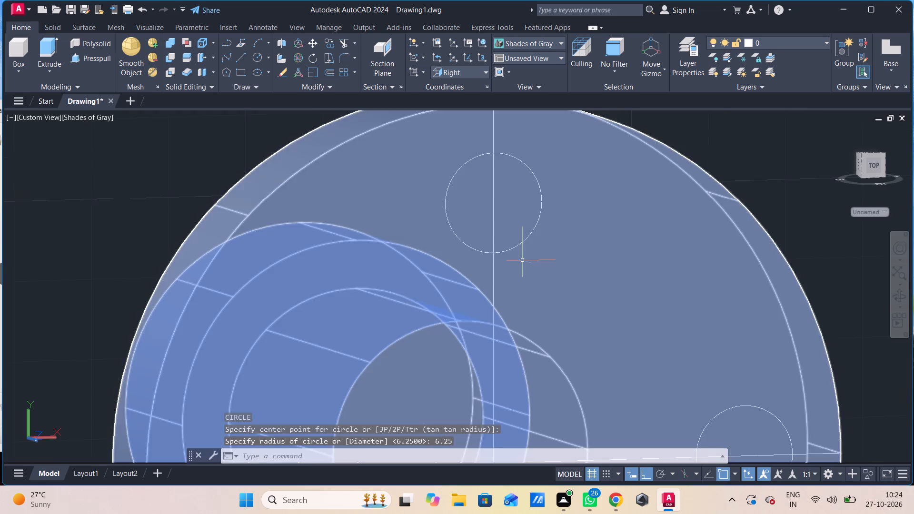
scroll(523, 261, "down", 1)
middle_click_drag(540, 258, 570, 207)
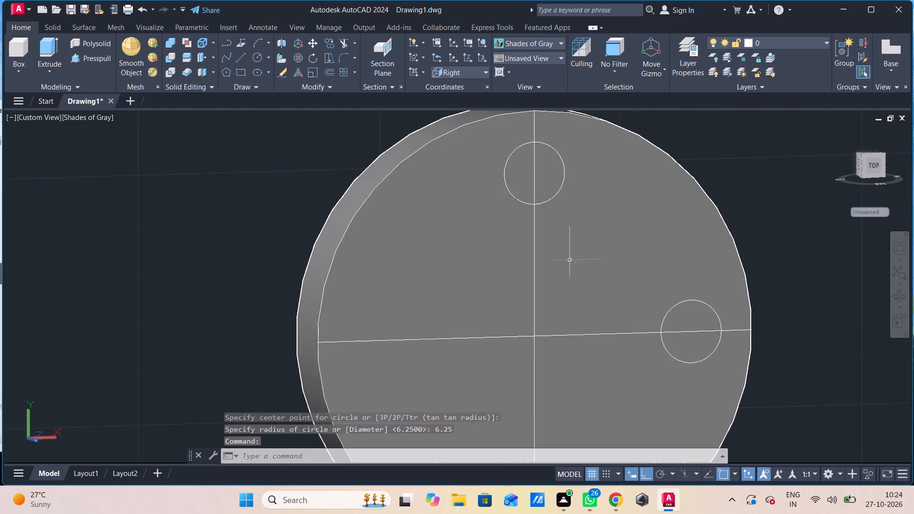
key("l")
key("Return")
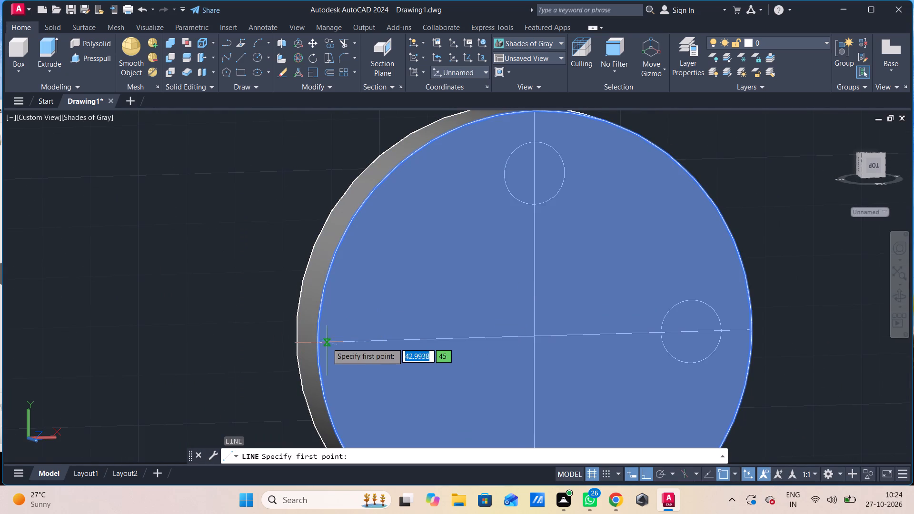
left_click(317, 343)
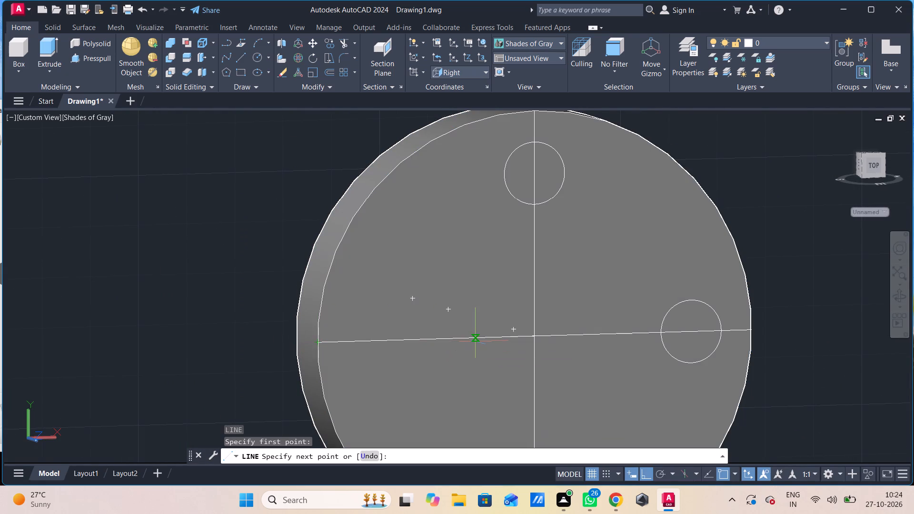
type("12.5")
key("Return")
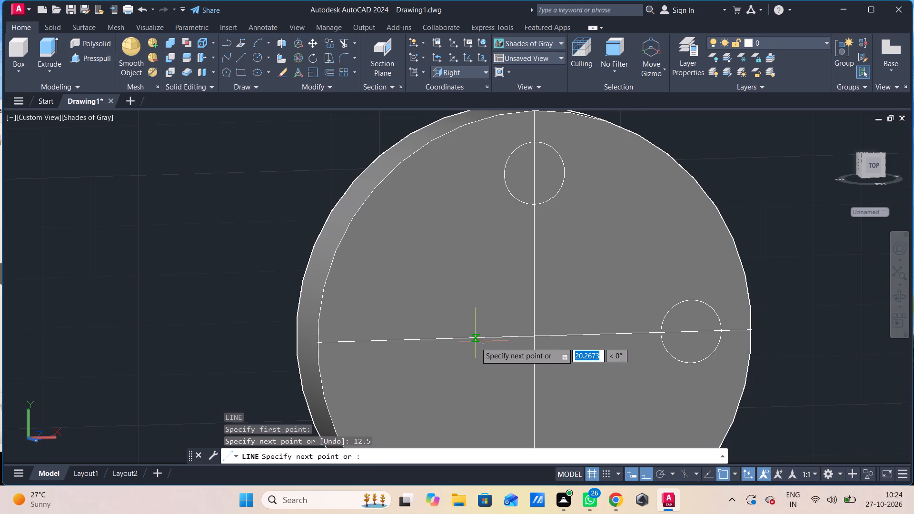
key("Escape")
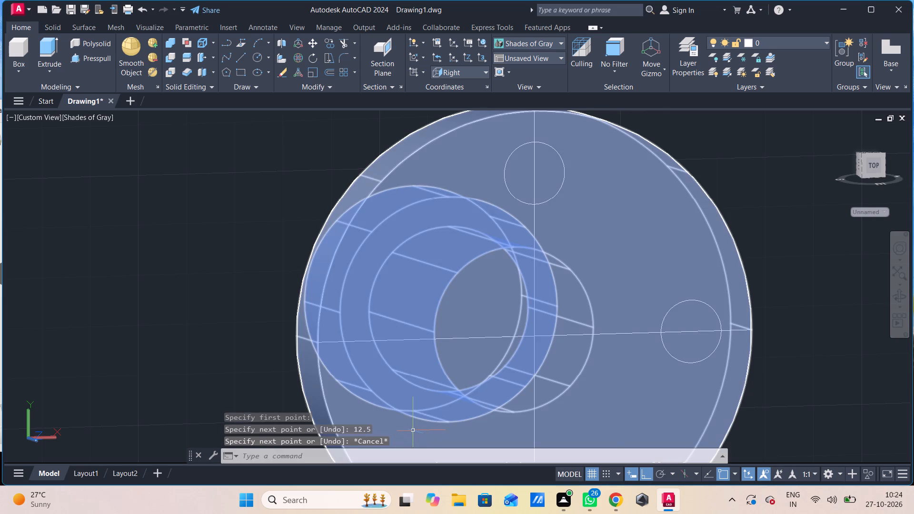
Draw a circle of radius 6.25 centred on the inner end of the left-hand 12.5-unit line.
key("c")
key("space")
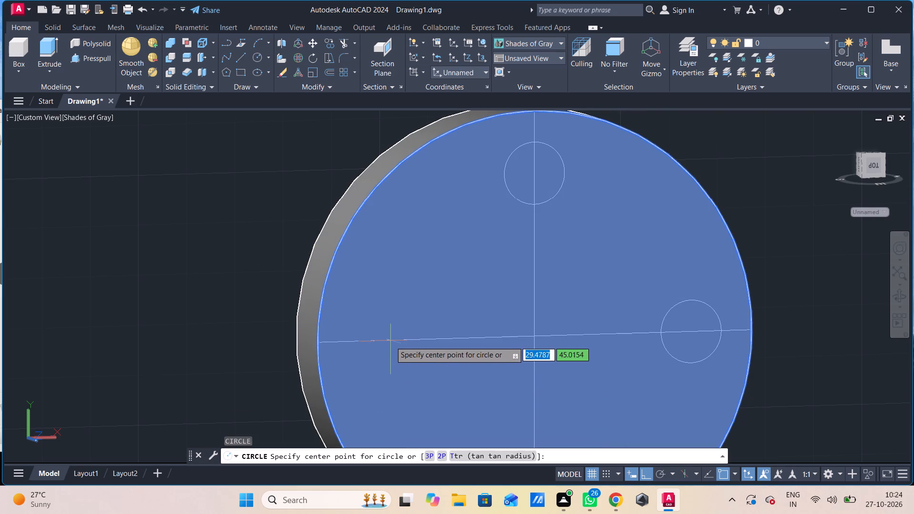
left_click(377, 339)
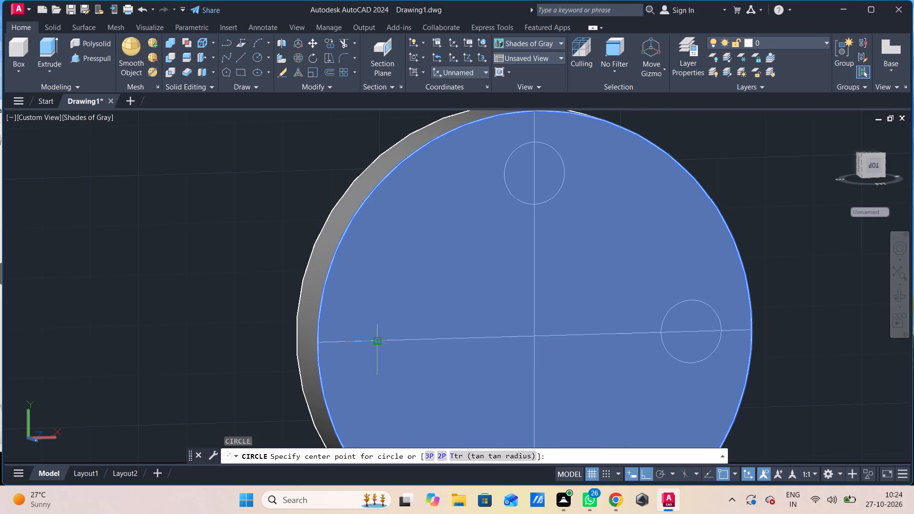
type("6.25")
key("Return")
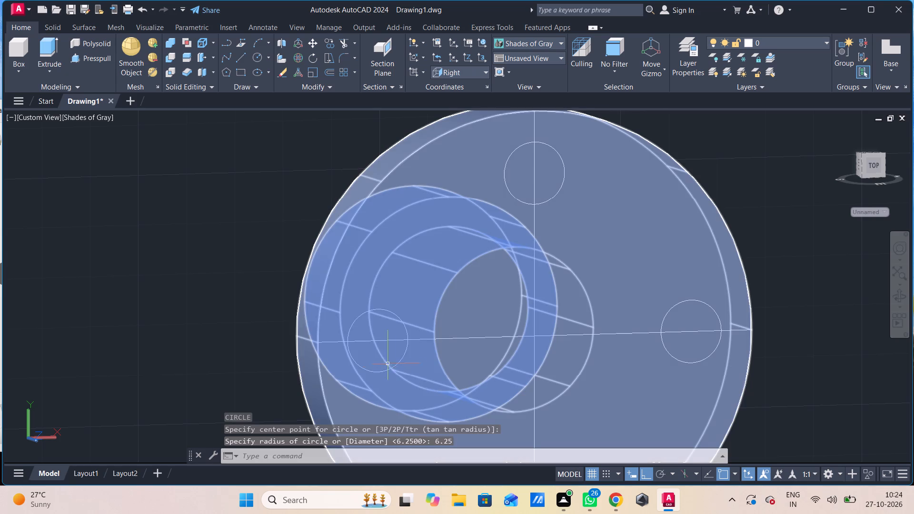
Change the visual style to 2D Wireframe.
left_click(106, 121)
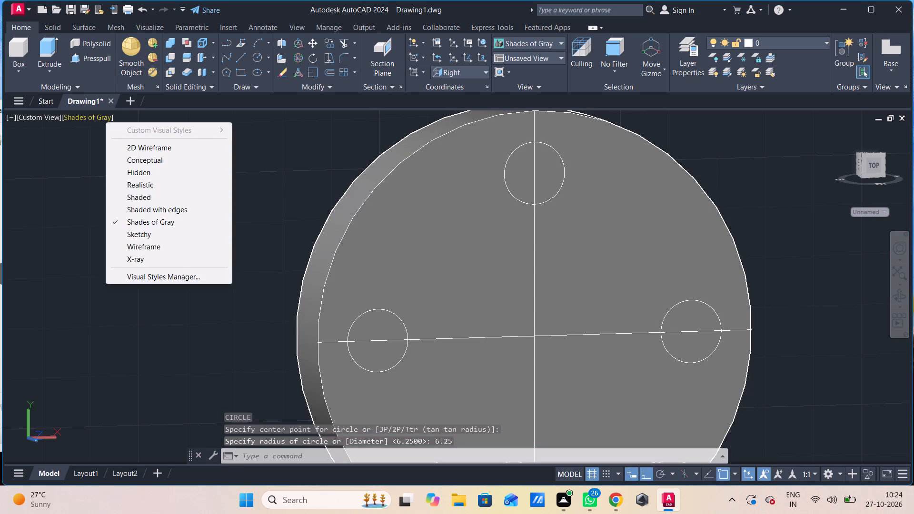
left_click(142, 148)
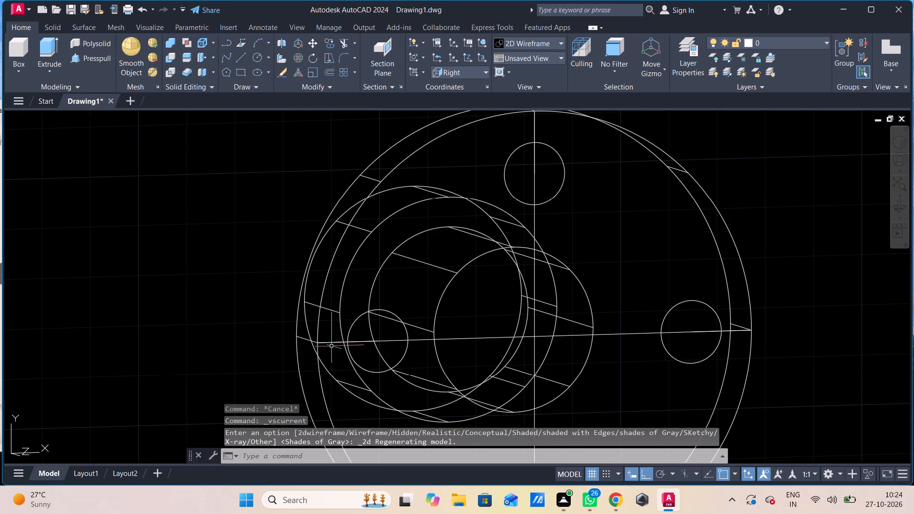
Delete the four 12.5-unit construction lines at the edges of the flange face.
left_click(335, 343)
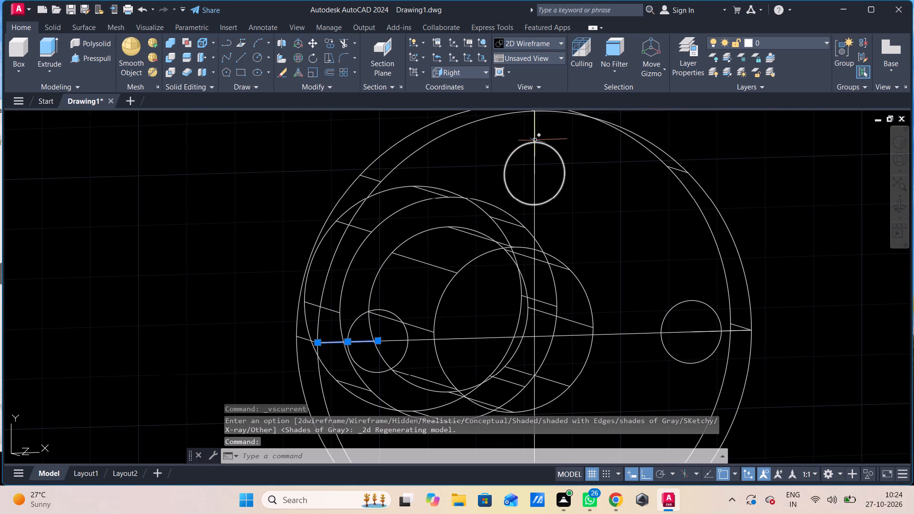
left_click(535, 138)
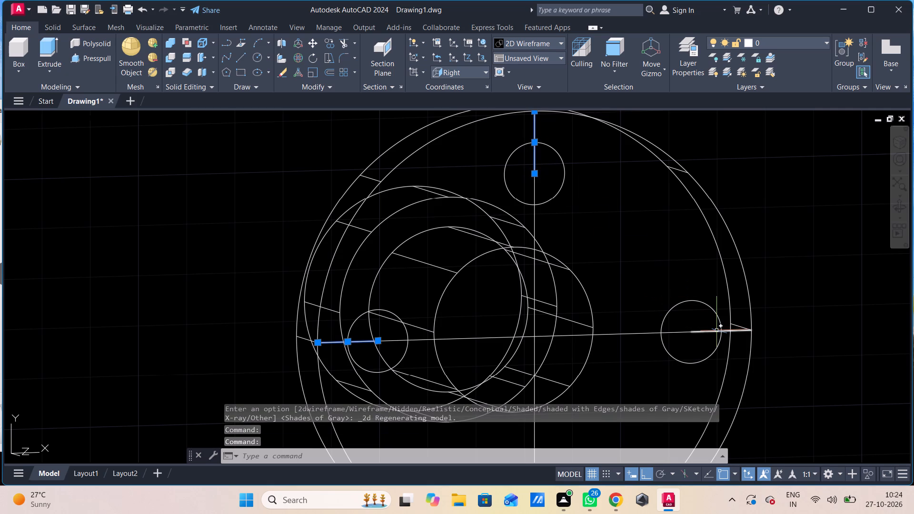
left_click(716, 331)
scroll(716, 331, "down", 2)
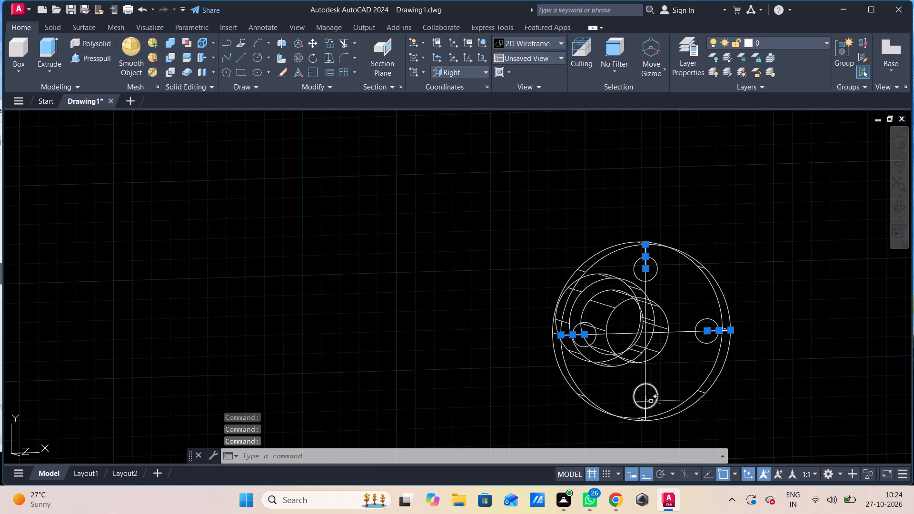
left_click(645, 404)
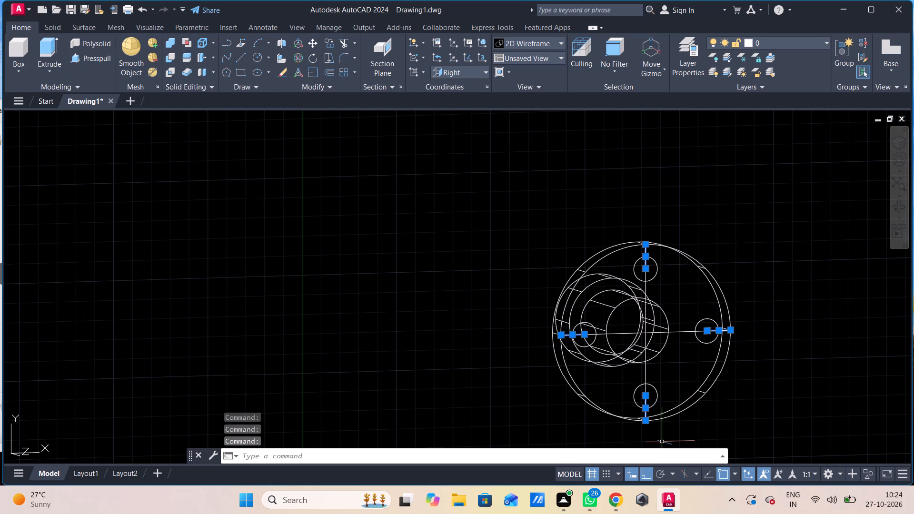
key("Delete")
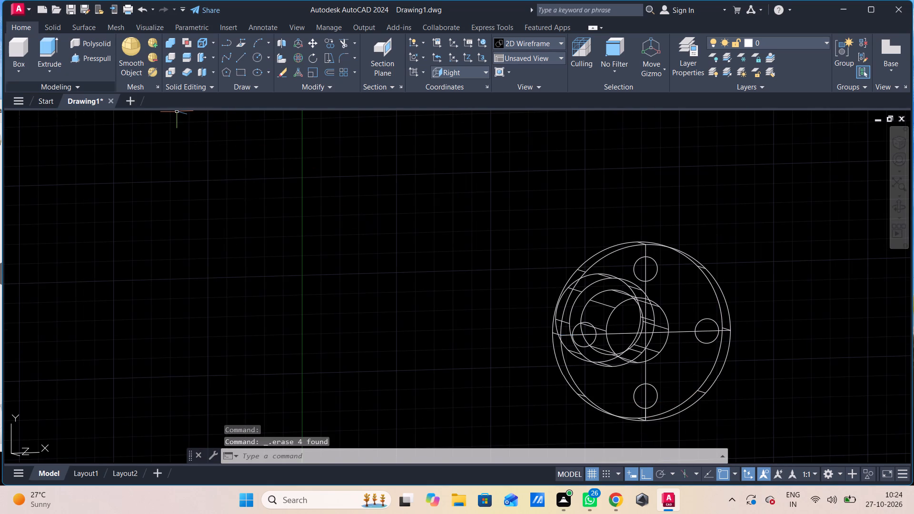
Change the visual style to Shades of Gray.
left_click(102, 117)
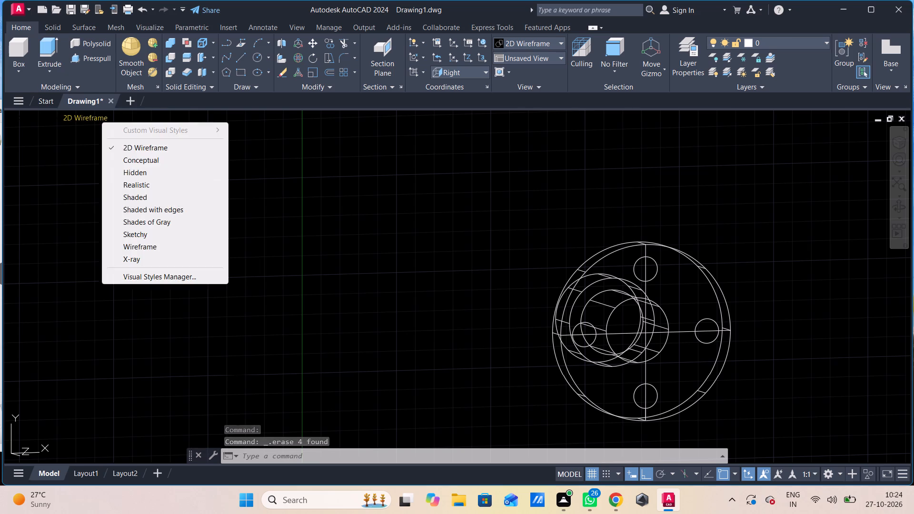
left_click(139, 217)
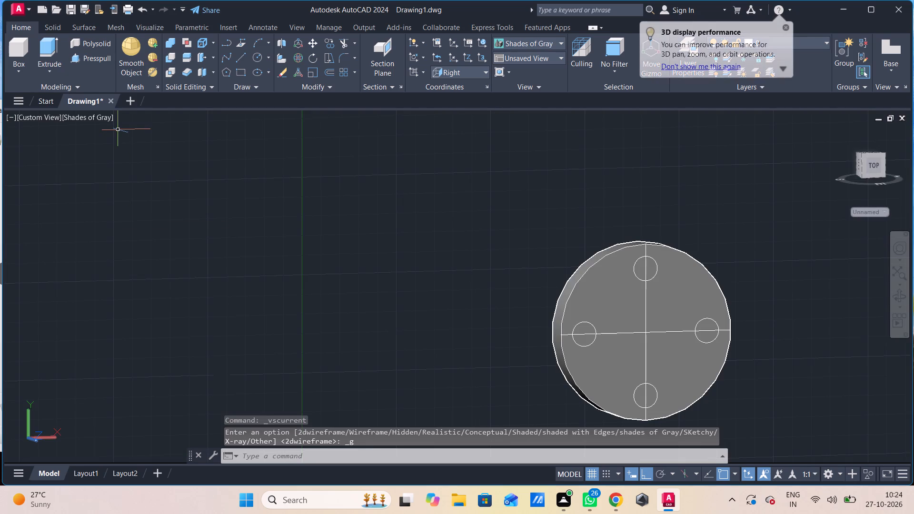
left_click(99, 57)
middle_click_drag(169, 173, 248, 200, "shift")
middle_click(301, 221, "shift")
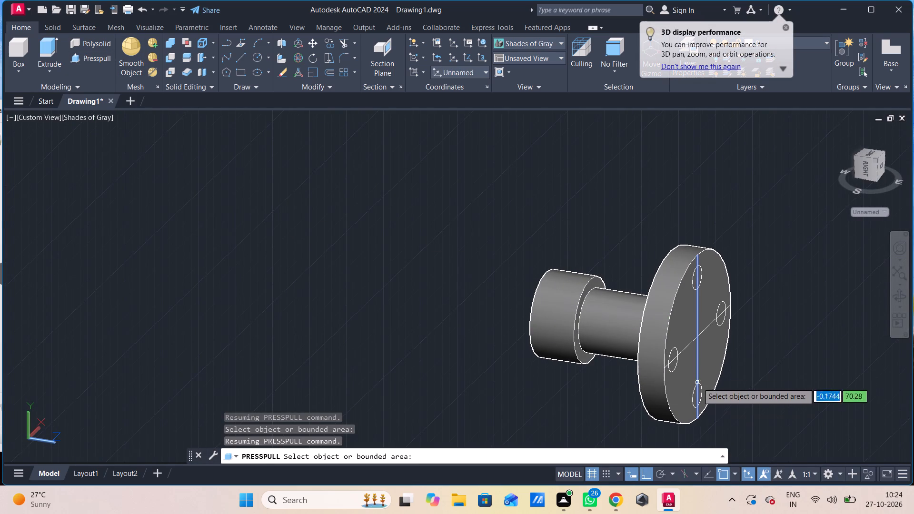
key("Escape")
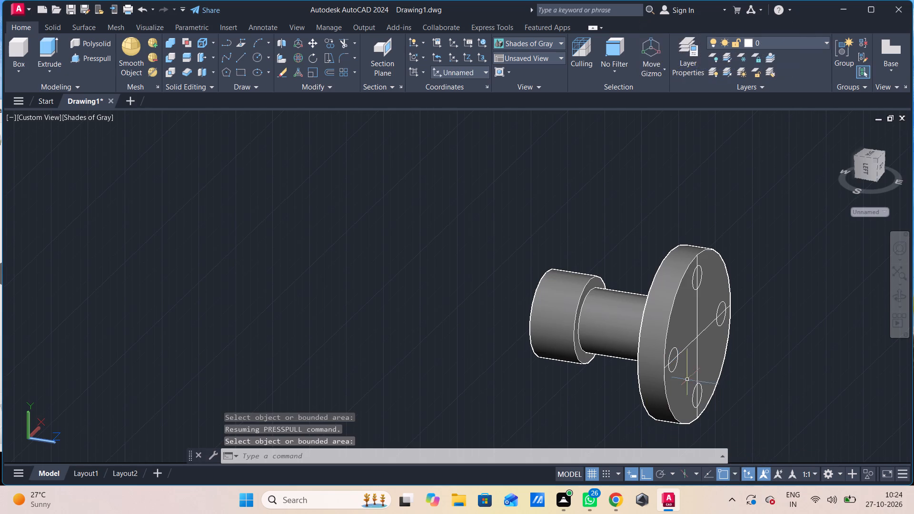
Delete both halves of the horizontal centreline and the upper half of the vertical centreline on the flange face.
left_click(691, 344)
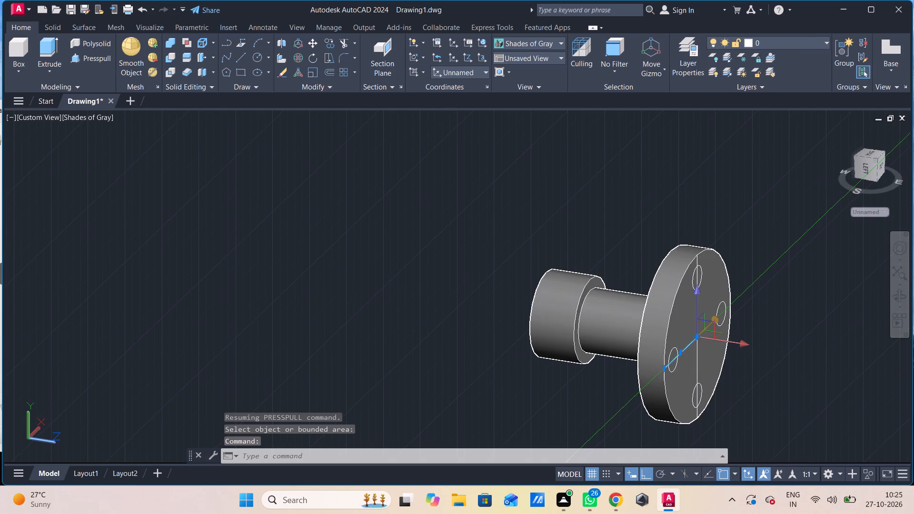
scroll(720, 331, "up", 4)
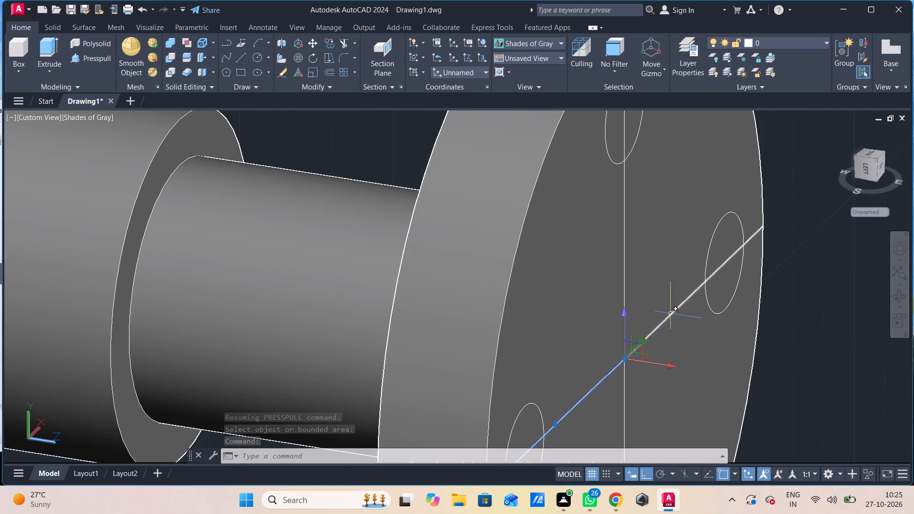
left_click(671, 314)
left_click(624, 274)
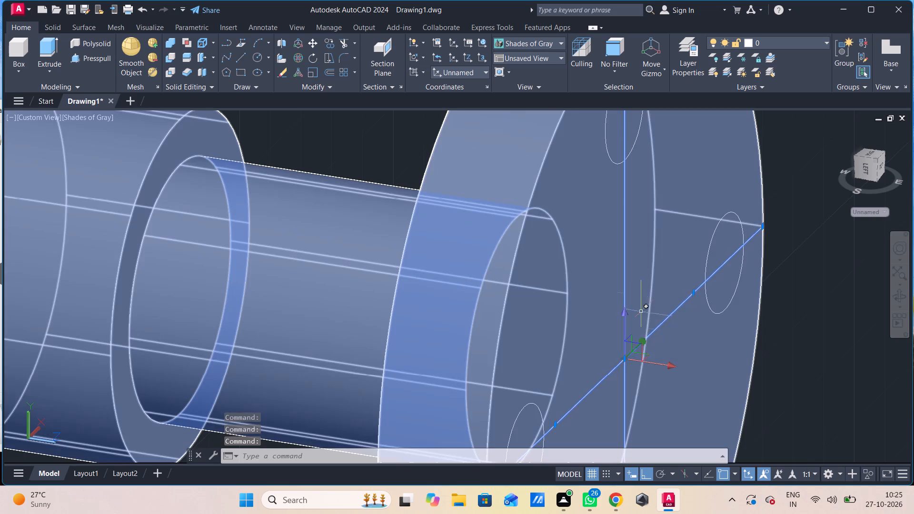
key("Delete")
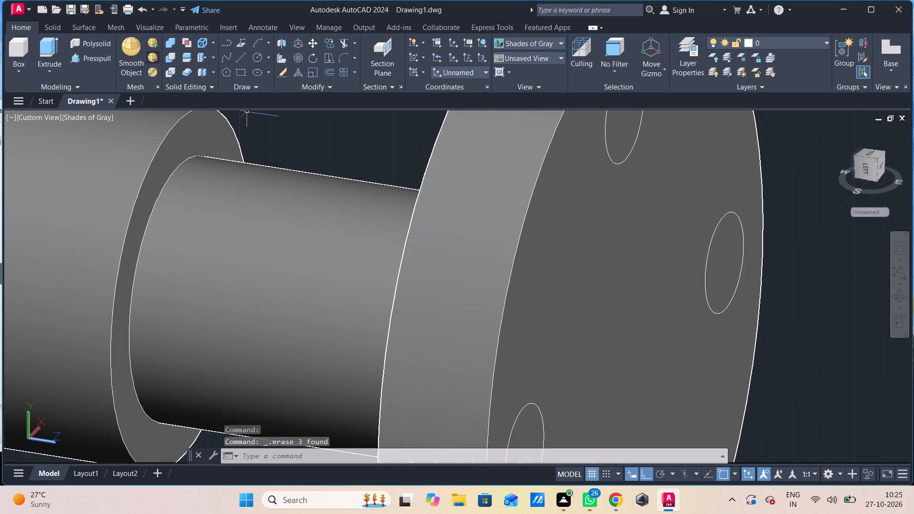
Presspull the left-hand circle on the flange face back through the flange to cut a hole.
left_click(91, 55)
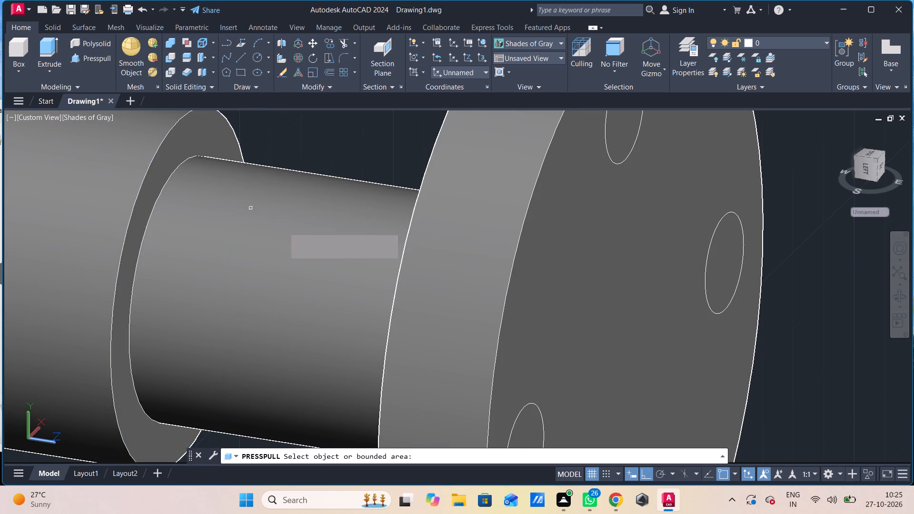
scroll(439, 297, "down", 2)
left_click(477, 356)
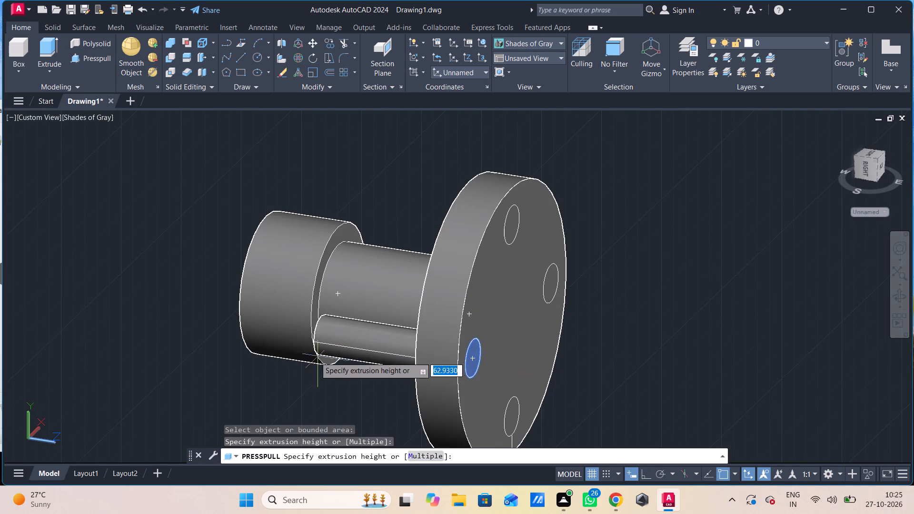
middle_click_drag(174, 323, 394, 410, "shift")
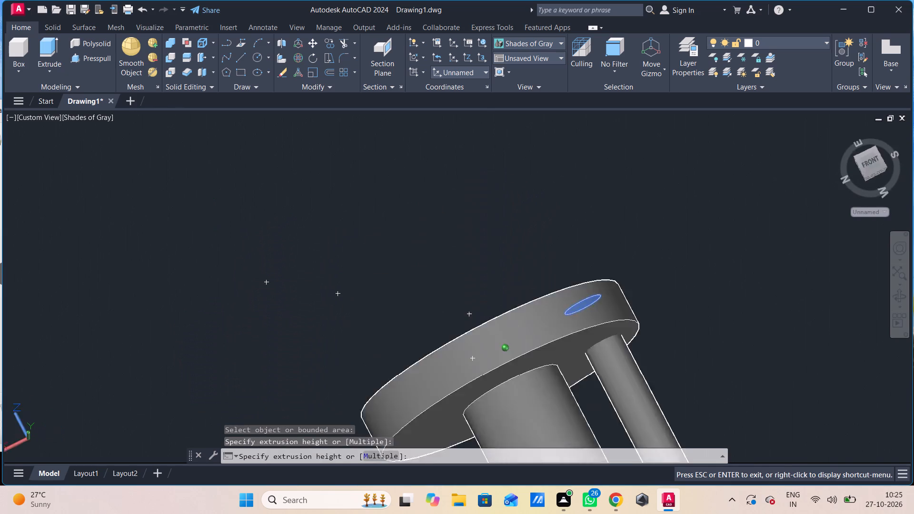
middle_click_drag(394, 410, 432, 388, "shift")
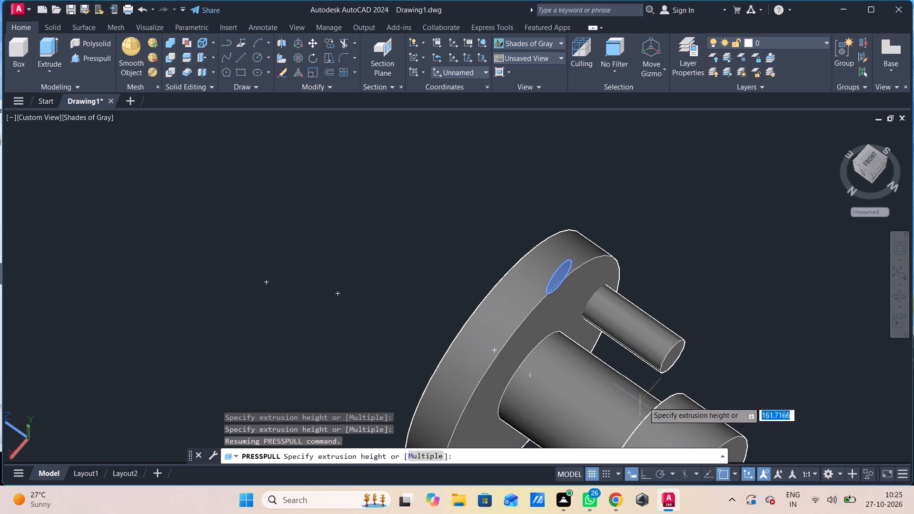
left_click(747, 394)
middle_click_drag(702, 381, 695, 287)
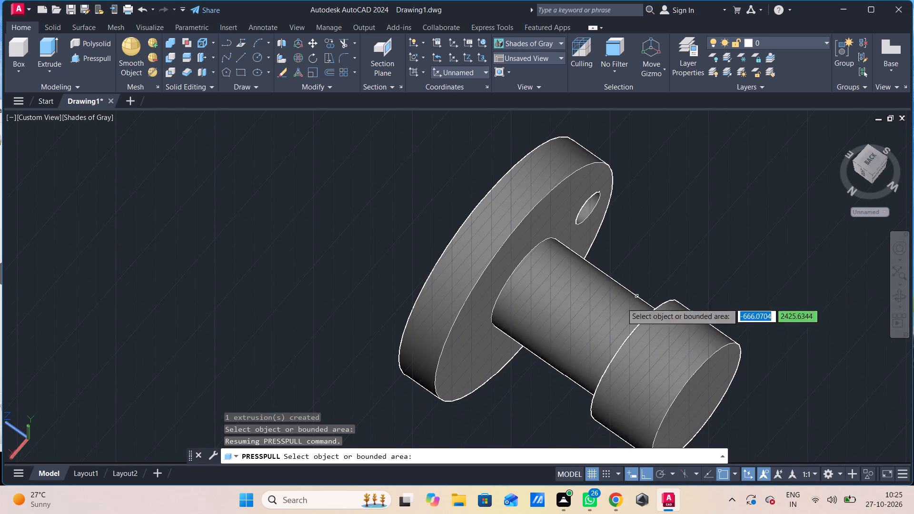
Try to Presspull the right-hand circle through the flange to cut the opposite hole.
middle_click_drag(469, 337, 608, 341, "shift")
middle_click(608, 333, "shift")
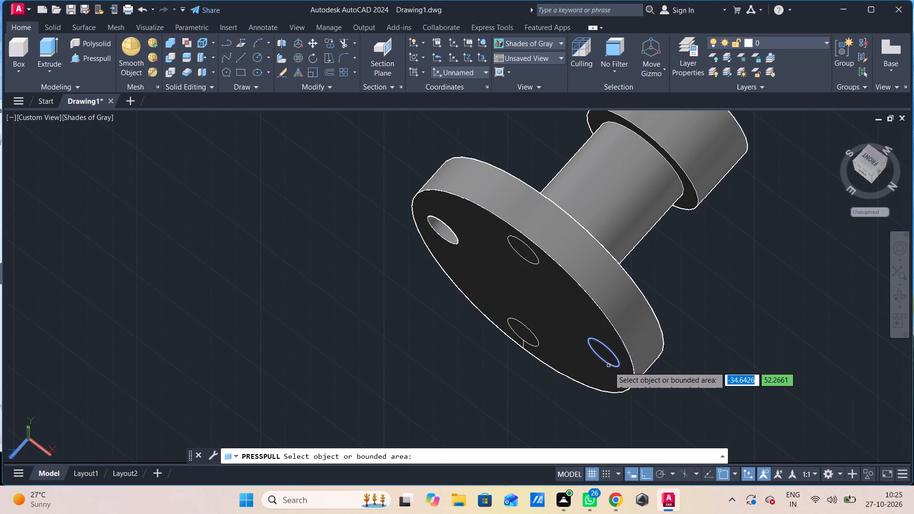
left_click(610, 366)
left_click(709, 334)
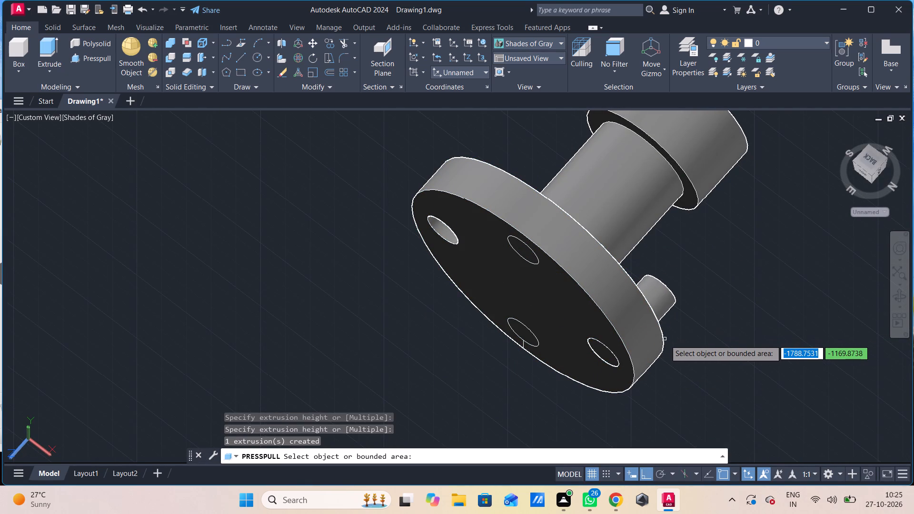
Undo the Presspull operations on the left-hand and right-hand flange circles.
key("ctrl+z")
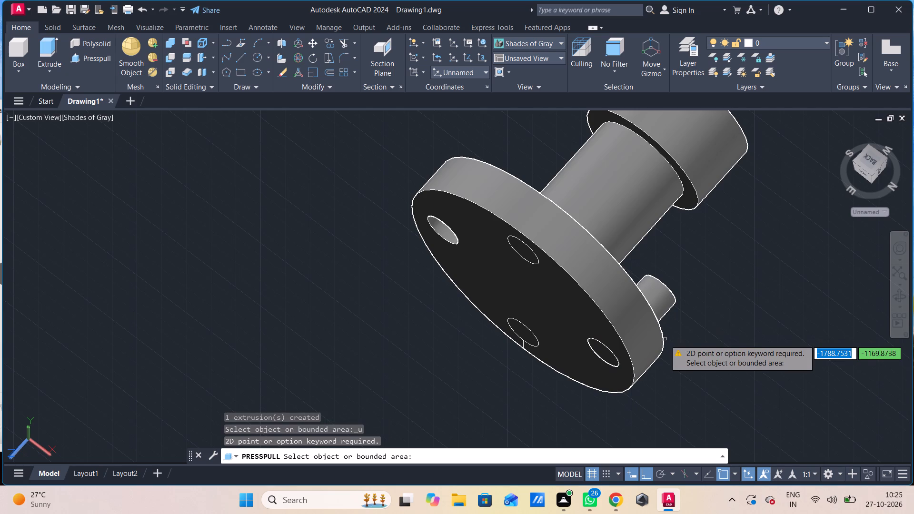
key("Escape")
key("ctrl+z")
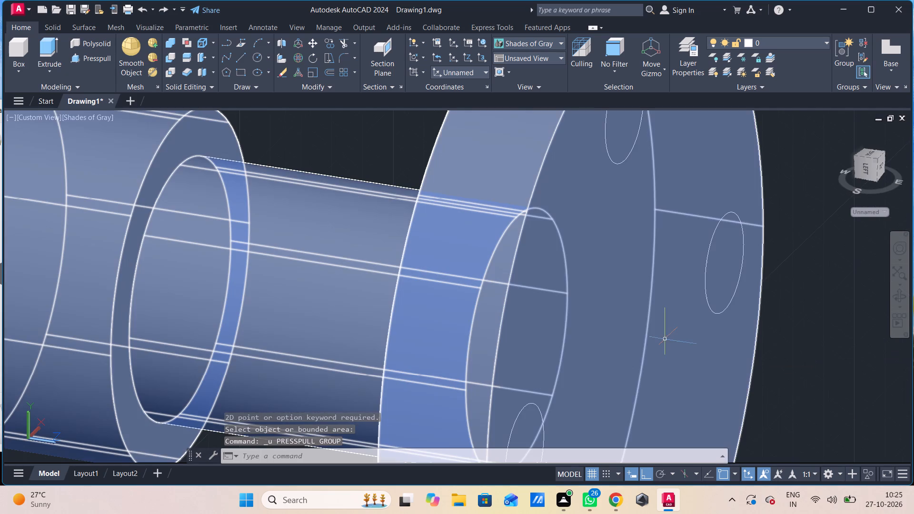
Presspull the lower and right-hand circles on the flange face through the flange to cut two holes.
left_click(82, 56)
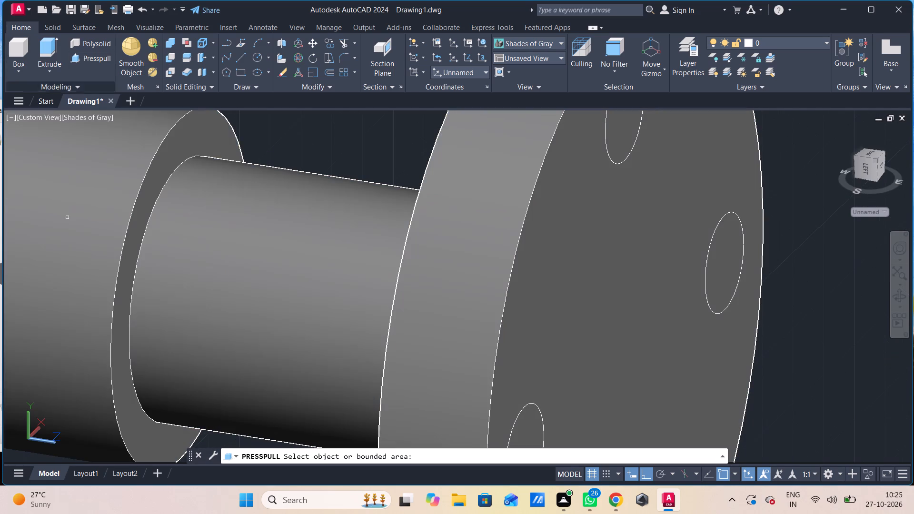
middle_click_drag(252, 220, 14, 210, "shift")
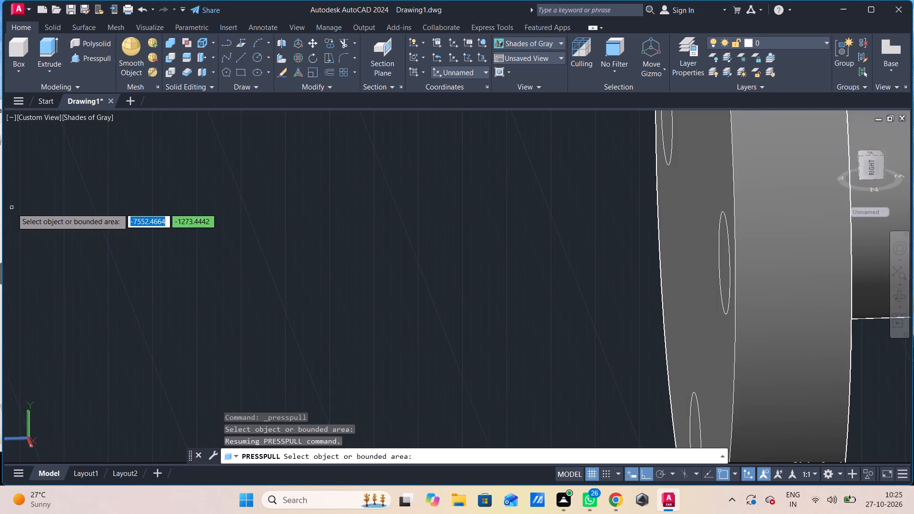
scroll(12, 208, "down", 1)
middle_click_drag(67, 224, 99, 238, "shift")
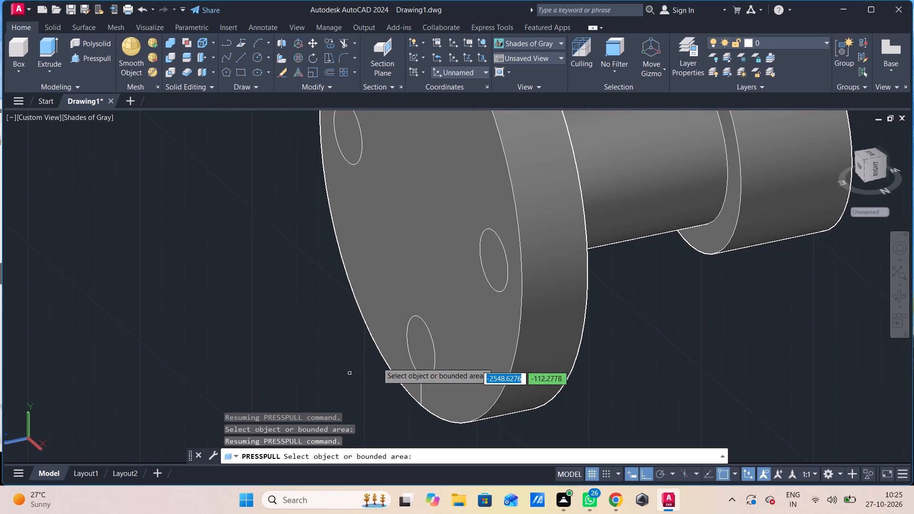
left_click(415, 348)
left_click_drag(694, 405, 699, 406)
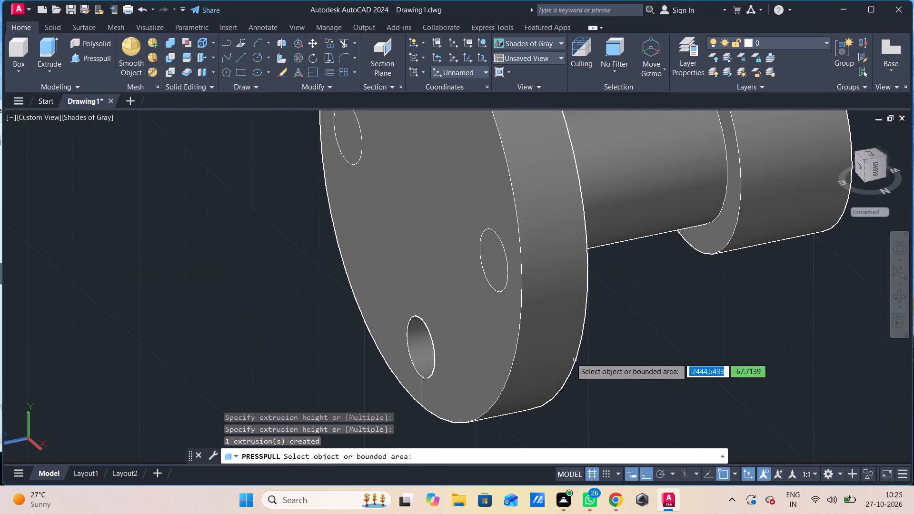
left_click(497, 270)
left_click(723, 372)
Presspull the upper and left-hand circles on the flange face through the flange to cut the remaining two holes.
middle_click_drag(503, 227, 504, 228)
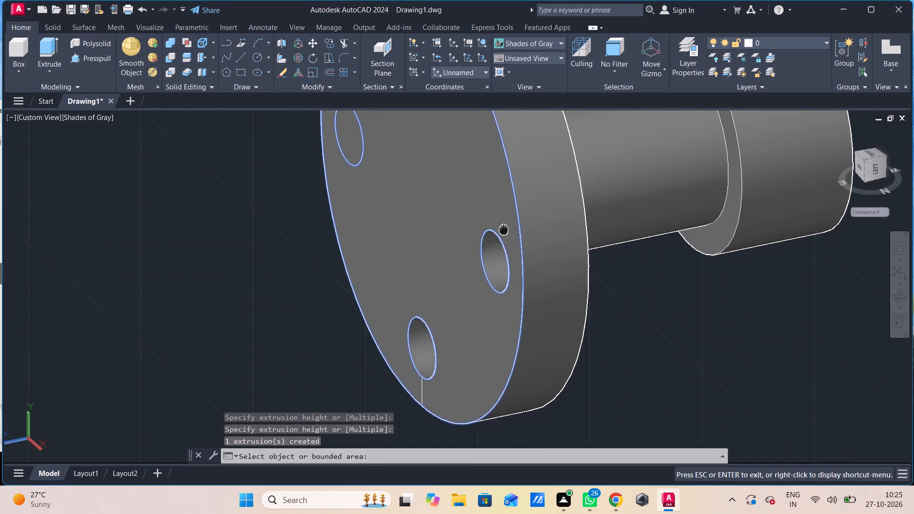
middle_click_drag(504, 228, 544, 409)
left_click(450, 217)
left_click(581, 170)
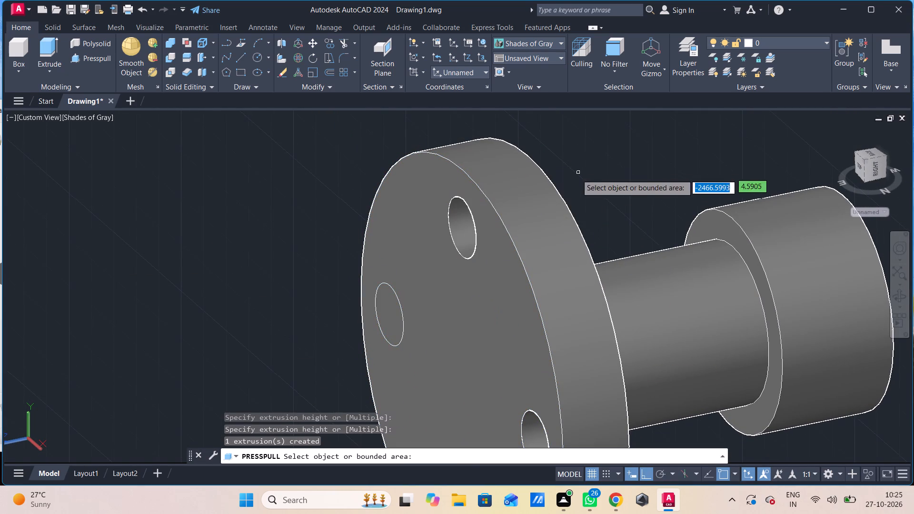
left_click(376, 306)
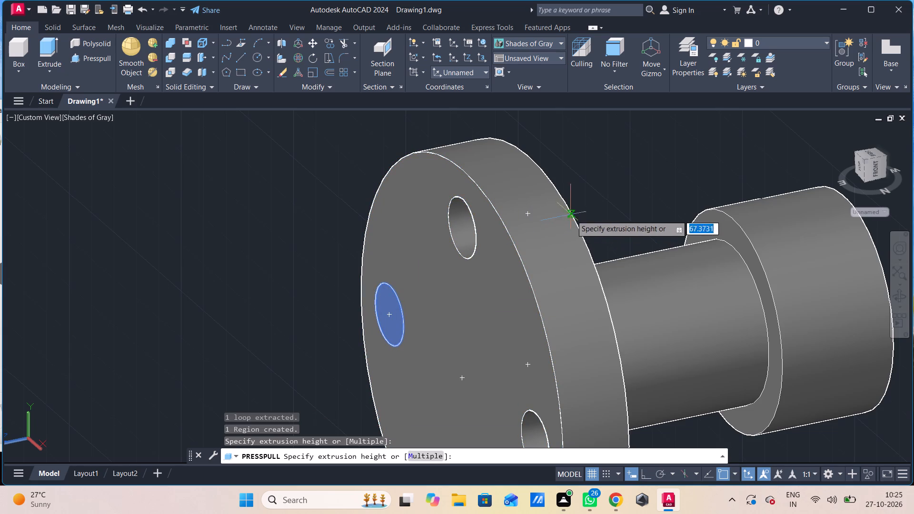
left_click_drag(913, 240, 885, 263)
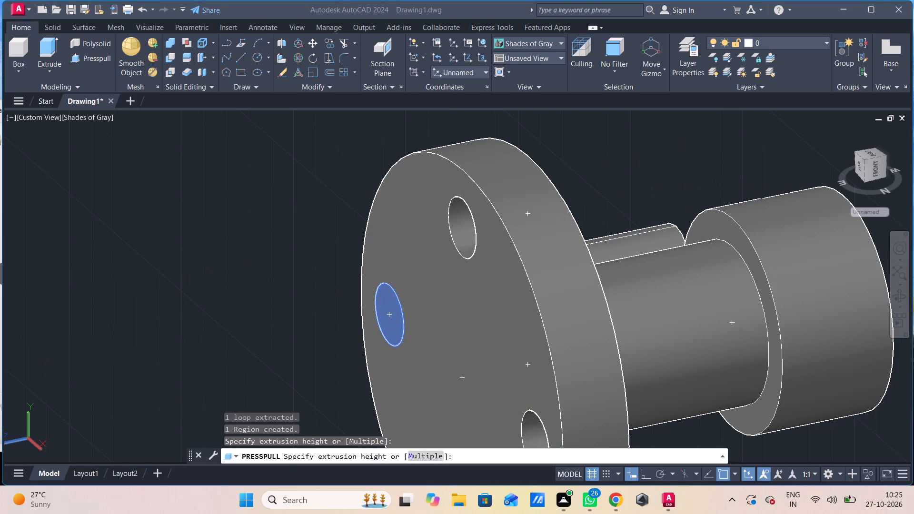
middle_click_drag(285, 277, 289, 279, "shift")
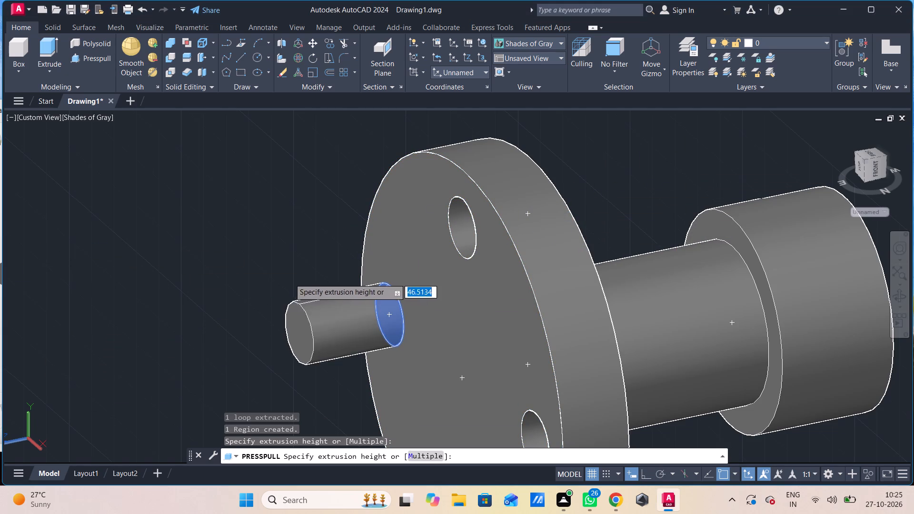
middle_click_drag(289, 279, 307, 297, "shift")
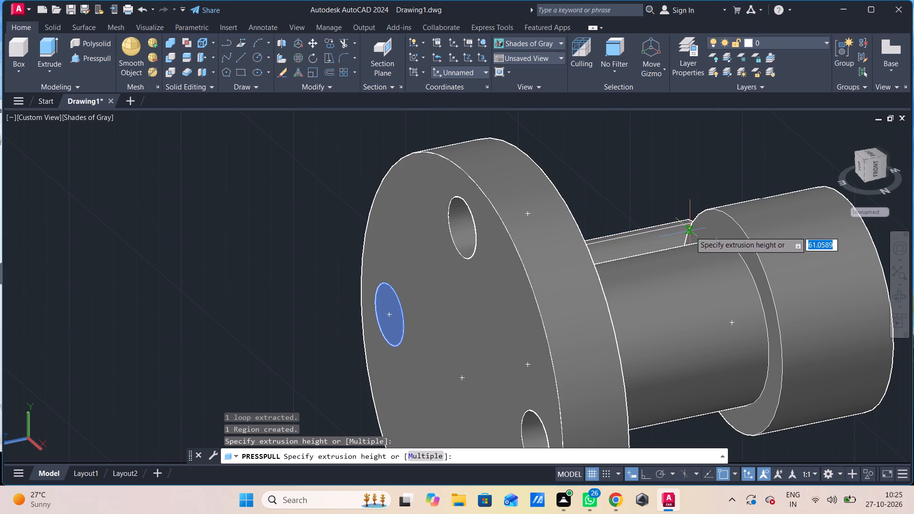
left_click(646, 234)
key("Escape")
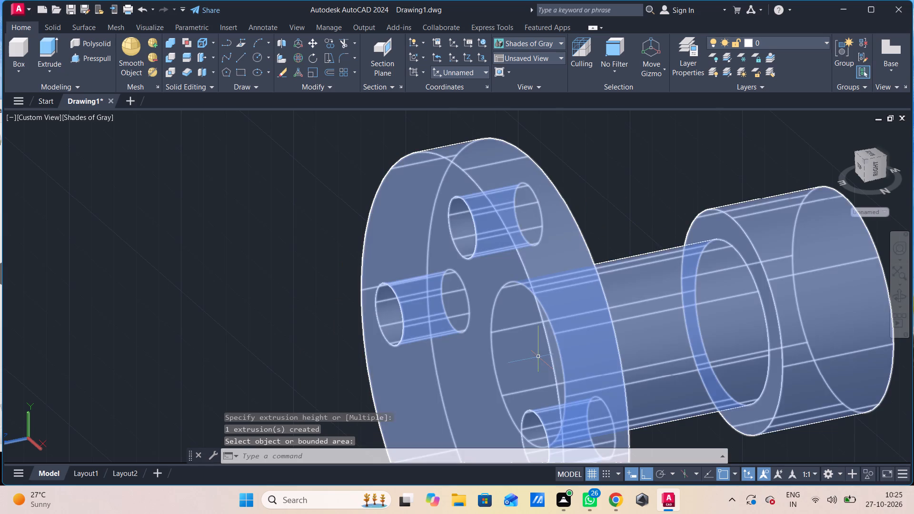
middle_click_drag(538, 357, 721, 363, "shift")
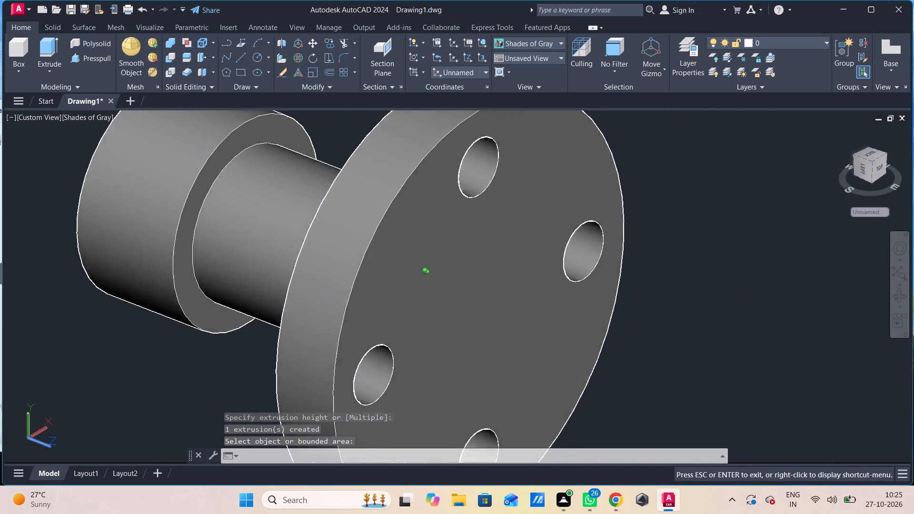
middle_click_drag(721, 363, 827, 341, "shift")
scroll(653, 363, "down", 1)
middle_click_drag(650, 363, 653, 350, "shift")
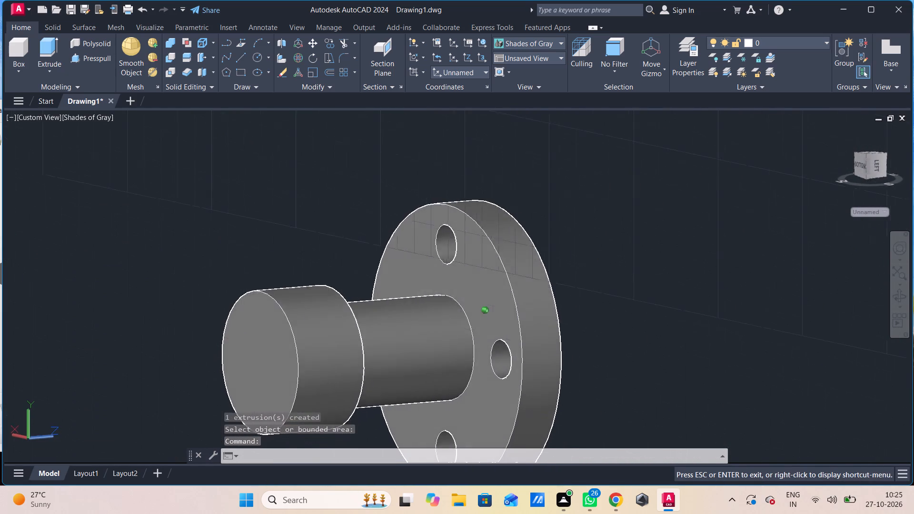
Draw a radius-19 circle centred on the end face of the large-diameter boss opposite the flange.
middle_click_drag(653, 350, 678, 362, "shift")
scroll(679, 364, "down", 1, "shift")
scroll(680, 365, "up", 1, "shift")
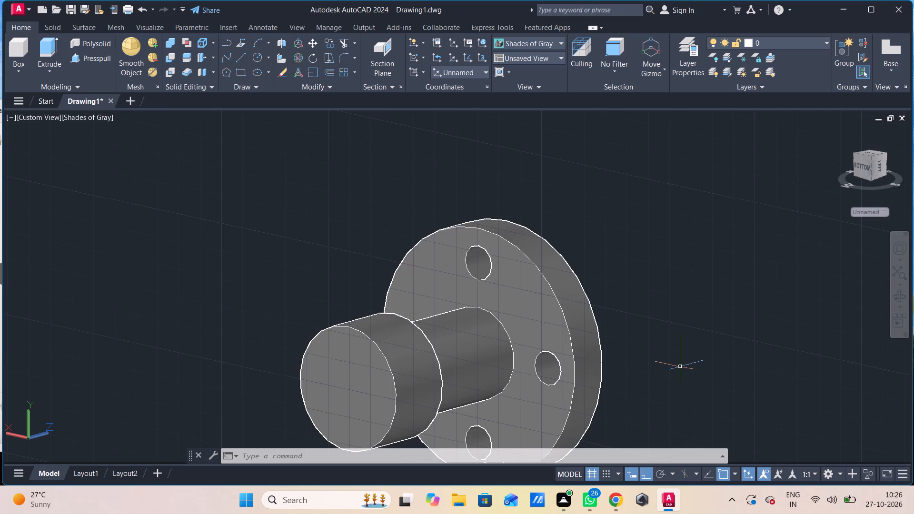
type("c")
key("space")
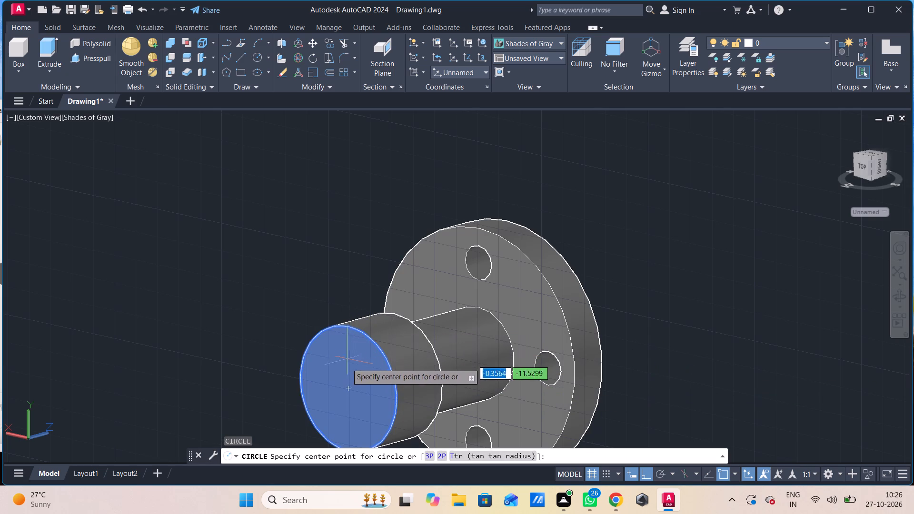
left_click(346, 393)
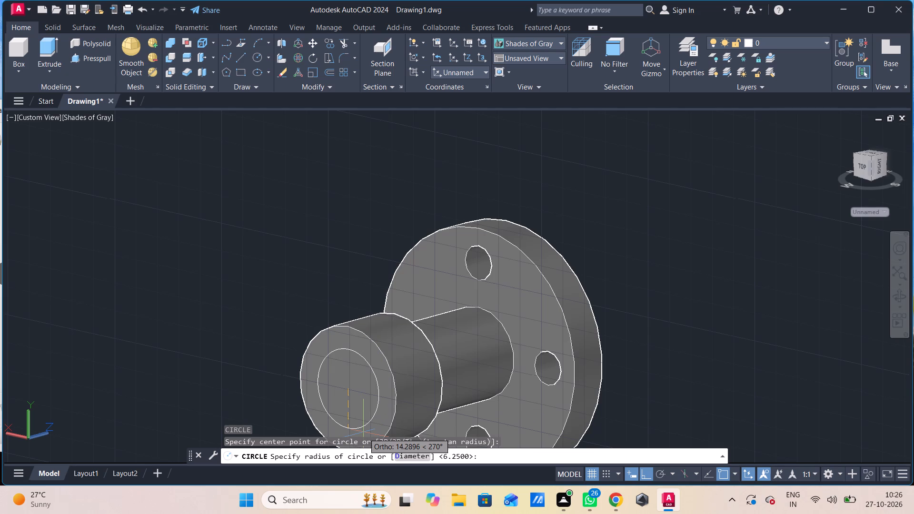
type("9.5")
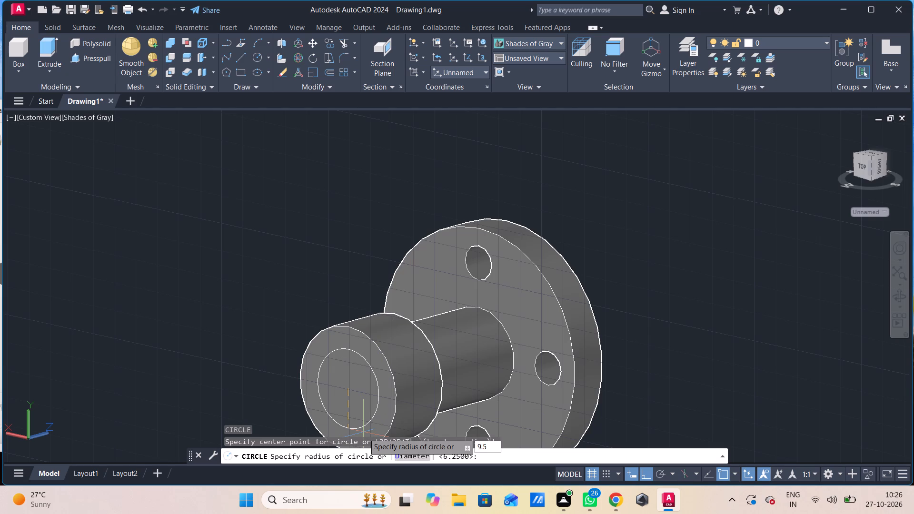
key("BackSpace")
key("BackSpace")
key("BackSpace")
type("19")
key("Return")
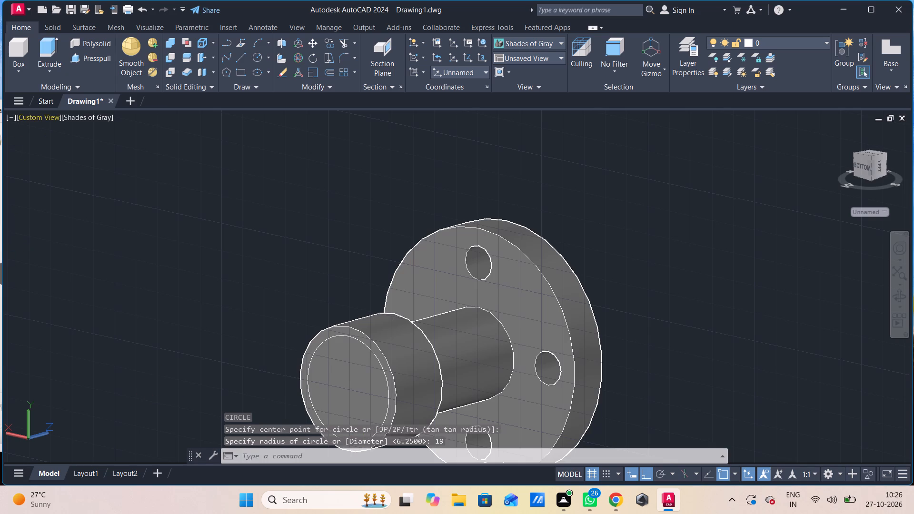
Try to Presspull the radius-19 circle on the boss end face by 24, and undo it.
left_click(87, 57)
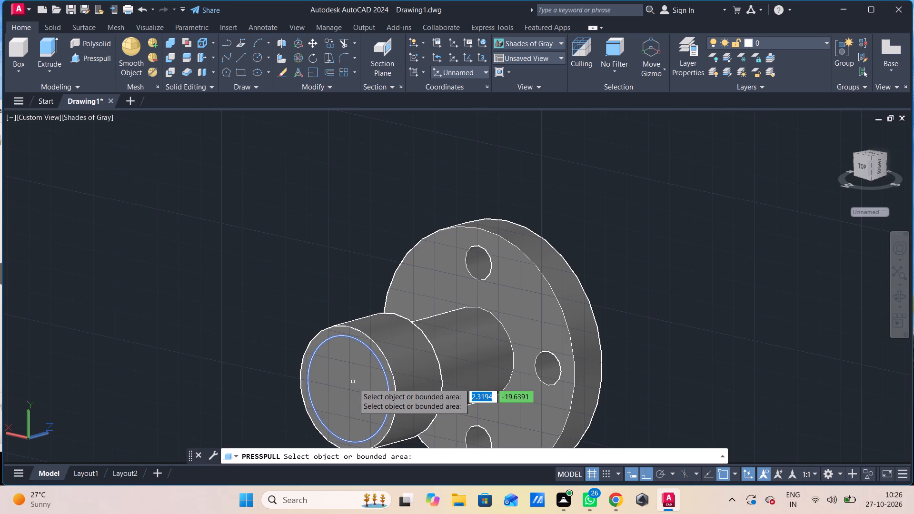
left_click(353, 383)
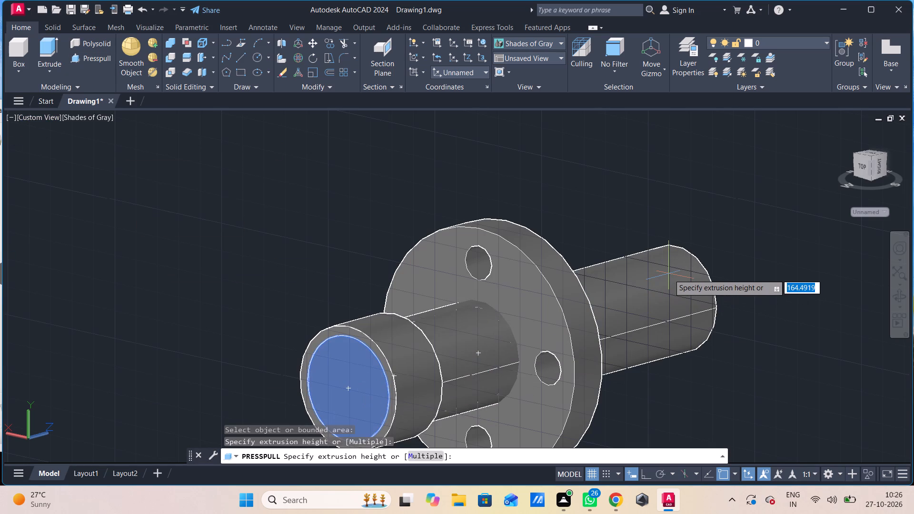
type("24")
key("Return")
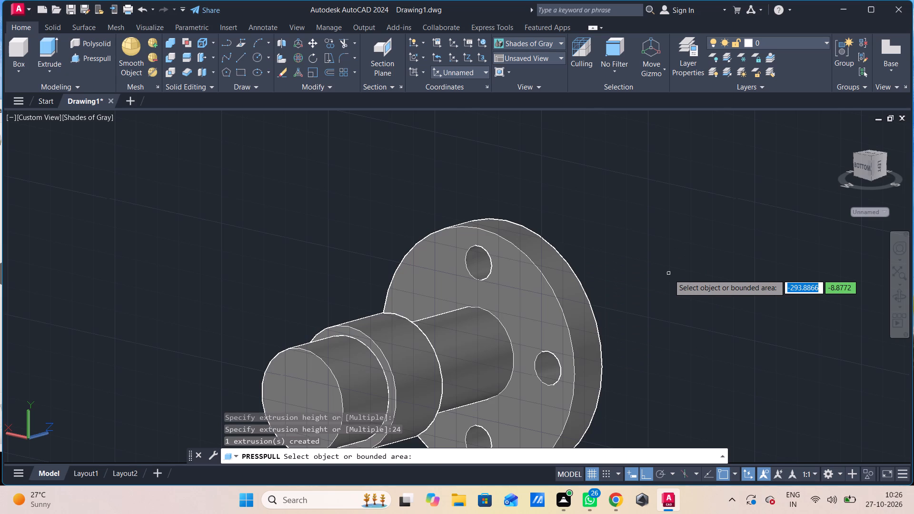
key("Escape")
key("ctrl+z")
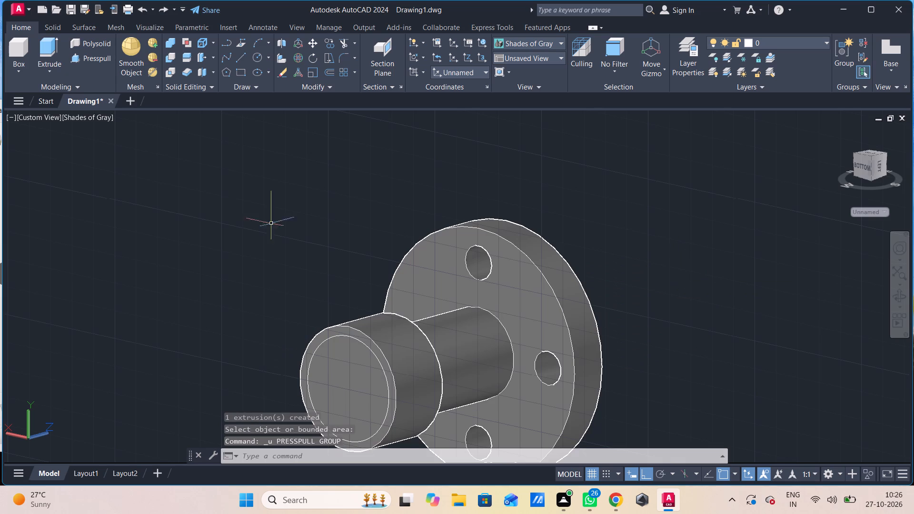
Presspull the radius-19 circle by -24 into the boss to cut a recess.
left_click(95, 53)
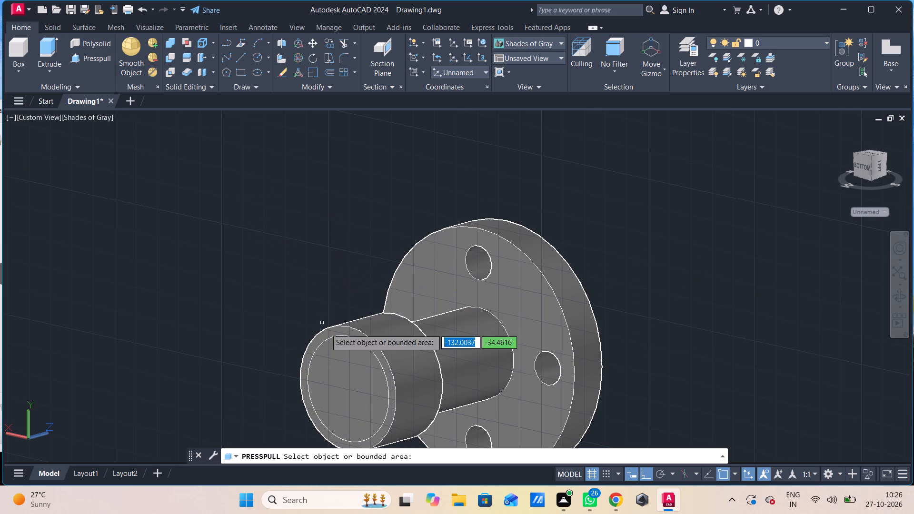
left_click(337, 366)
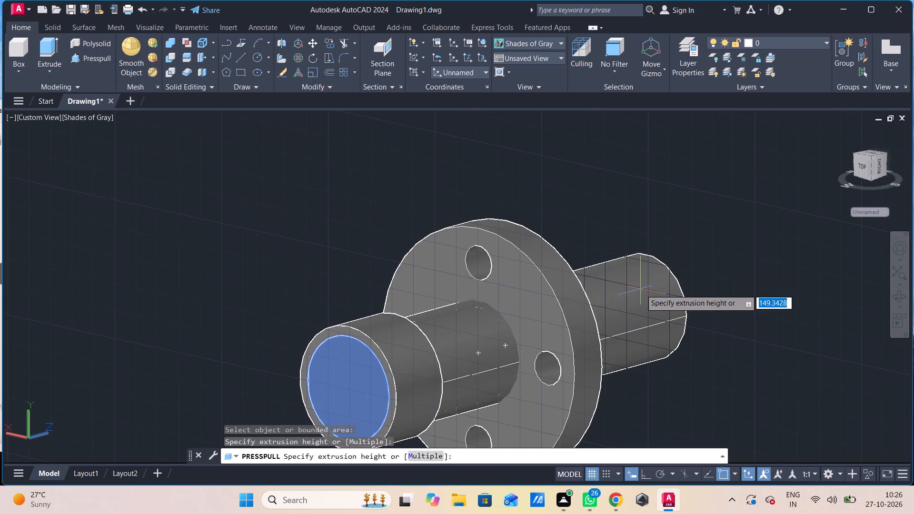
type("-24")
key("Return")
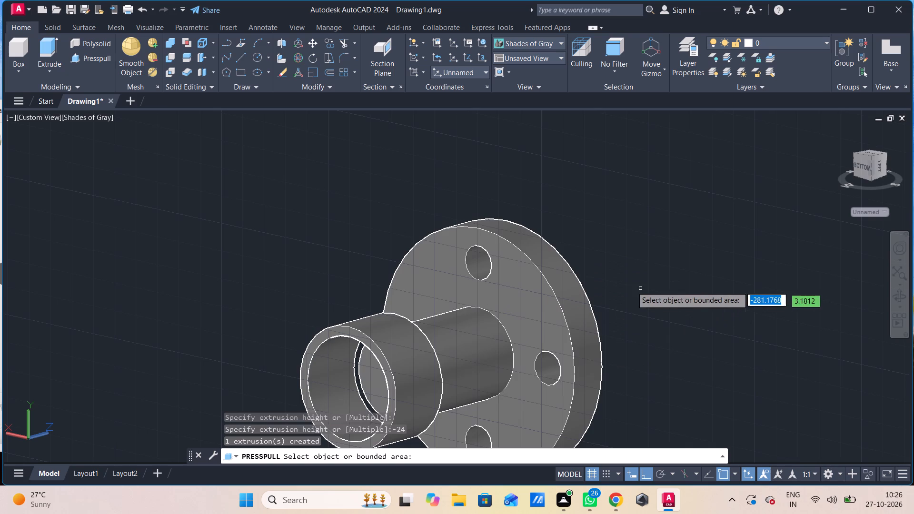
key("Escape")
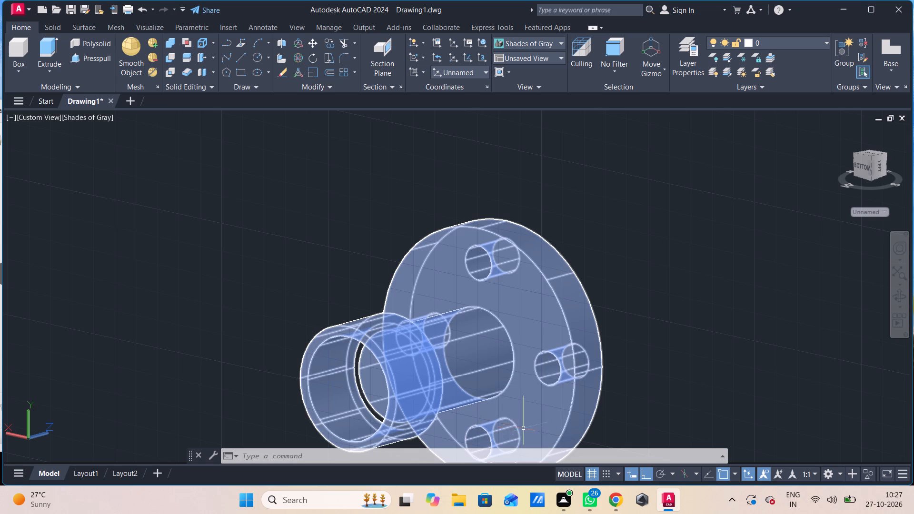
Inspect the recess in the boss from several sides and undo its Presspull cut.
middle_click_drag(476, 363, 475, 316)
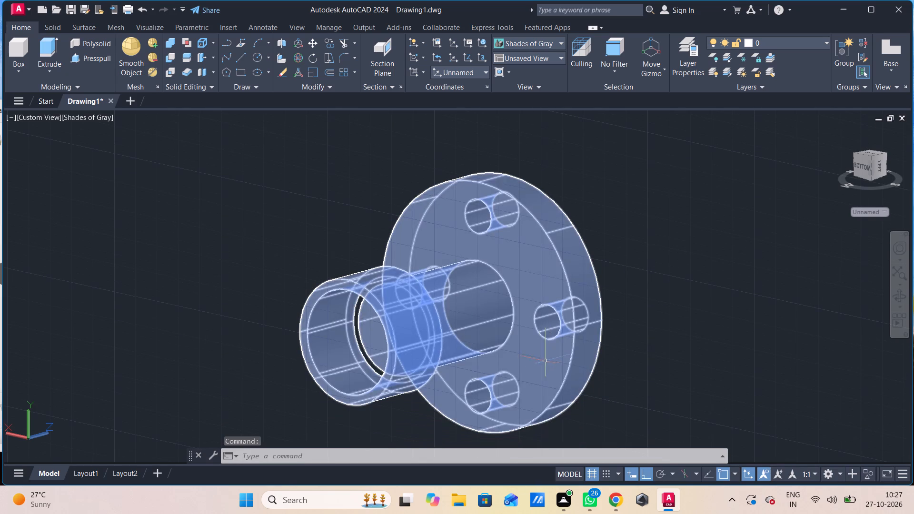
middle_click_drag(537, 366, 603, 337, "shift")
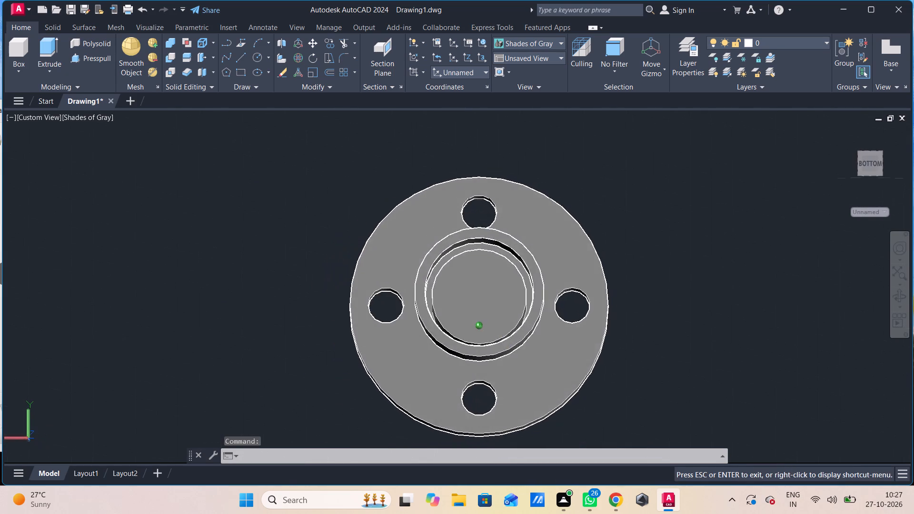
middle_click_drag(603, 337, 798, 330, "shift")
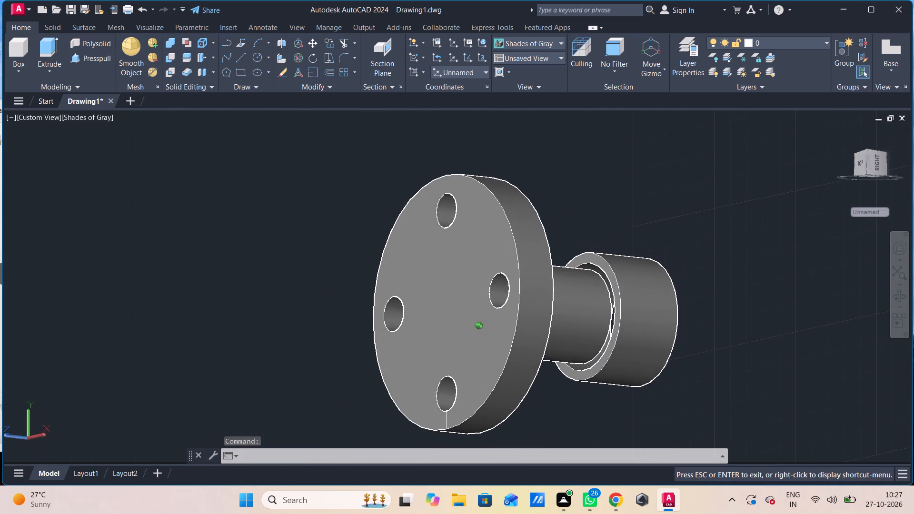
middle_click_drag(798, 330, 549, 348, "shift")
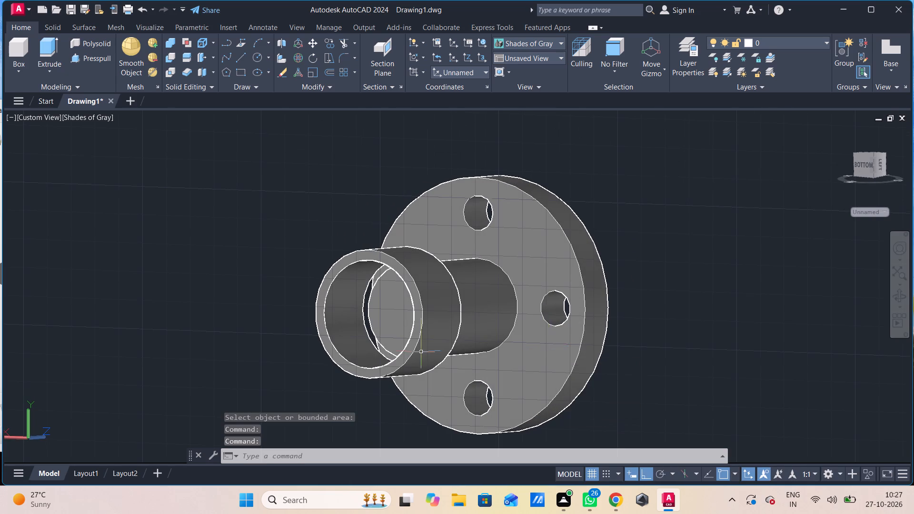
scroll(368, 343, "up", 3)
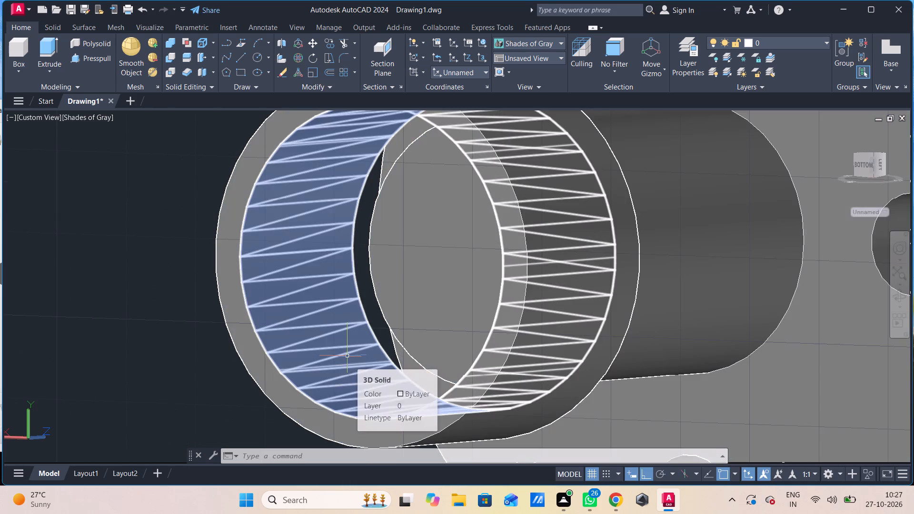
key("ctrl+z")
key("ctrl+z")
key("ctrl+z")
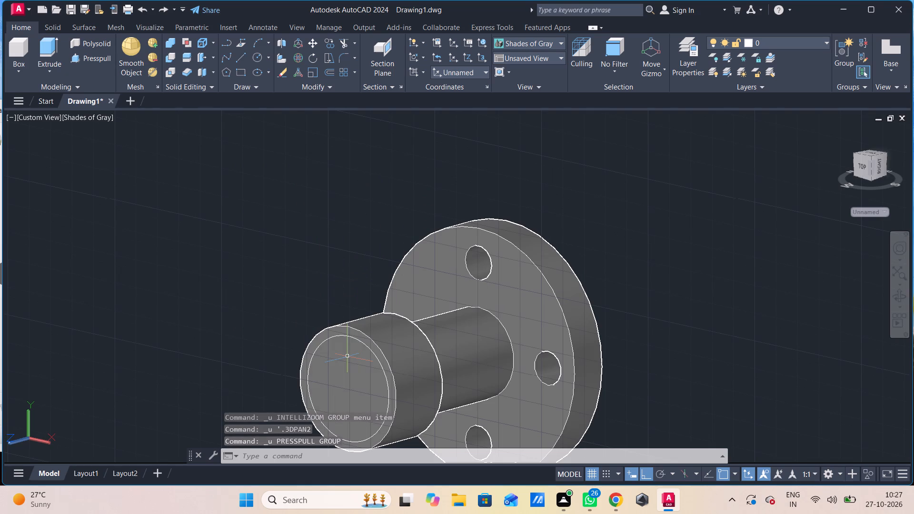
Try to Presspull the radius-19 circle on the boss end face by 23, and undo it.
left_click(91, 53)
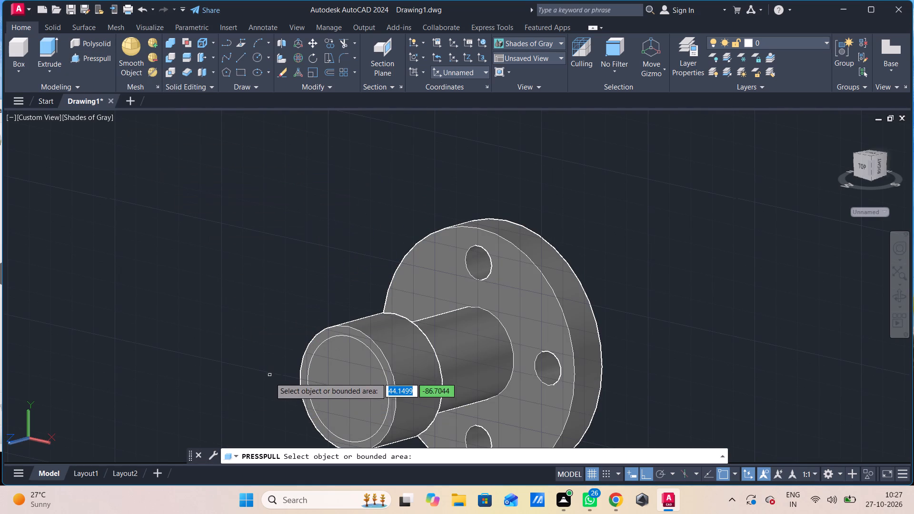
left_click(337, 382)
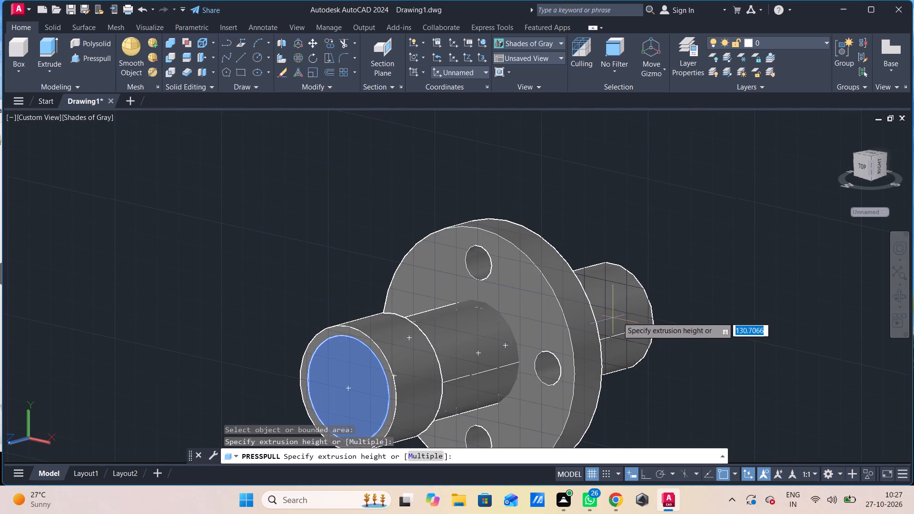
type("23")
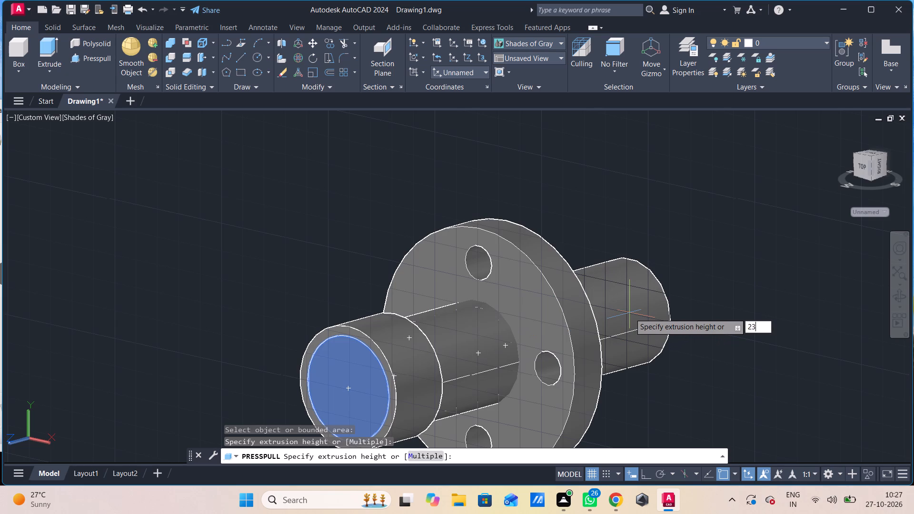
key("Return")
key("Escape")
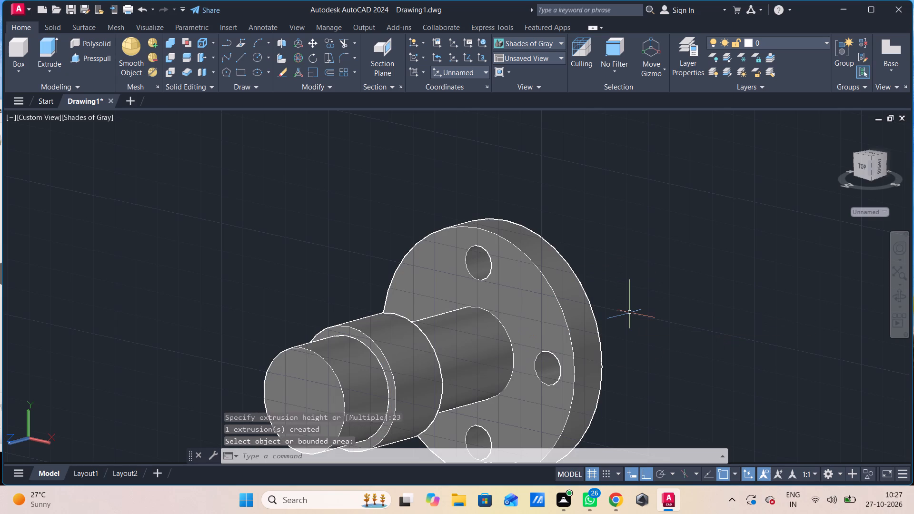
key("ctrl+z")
Presspull the radius-19 circle by -23 into the boss to cut a blind recess in its end.
left_click(89, 49)
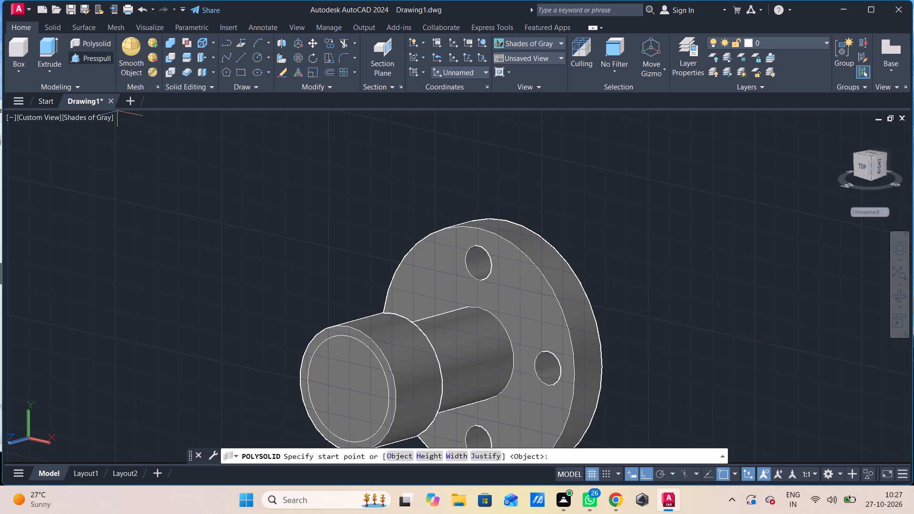
left_click(92, 64)
left_click(93, 56)
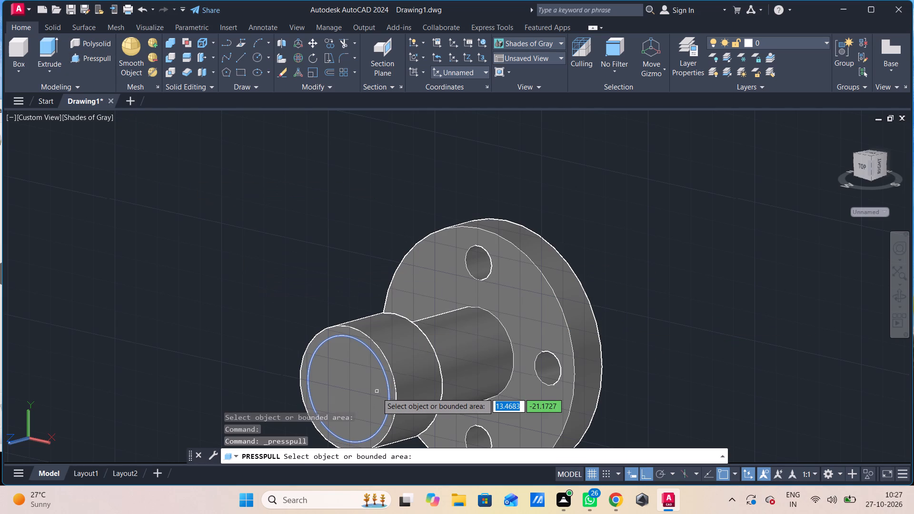
left_click(377, 393)
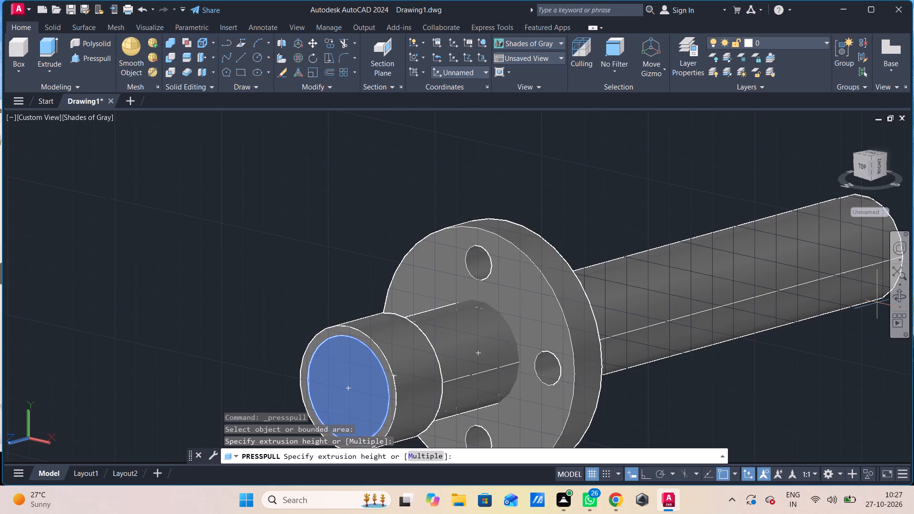
type("-23")
key("Return")
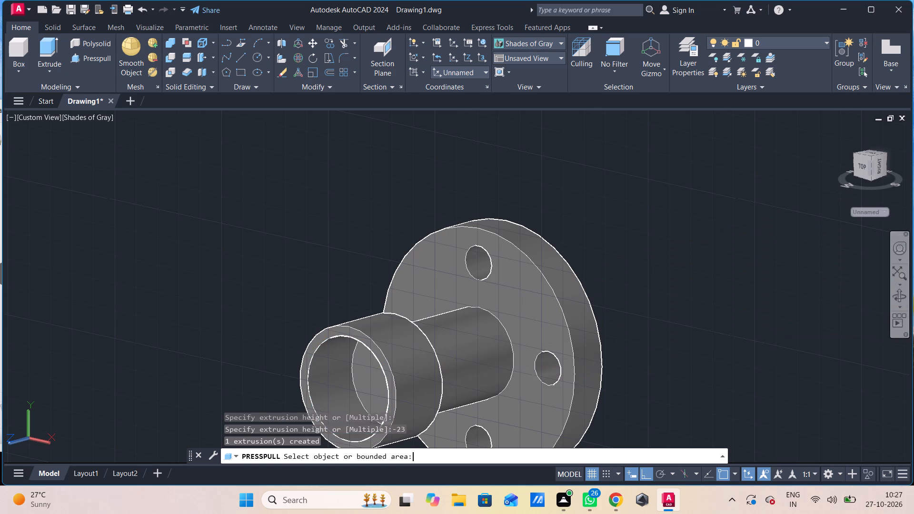
key("Escape")
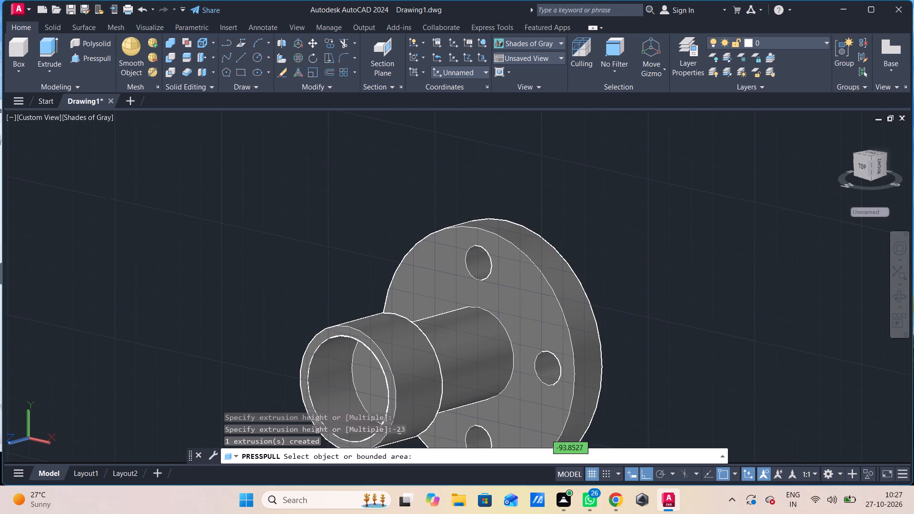
Fillet the edge where the narrow shaft meets the flange face with a radius of 3.5.
middle_click_drag(410, 431, 546, 456, "shift")
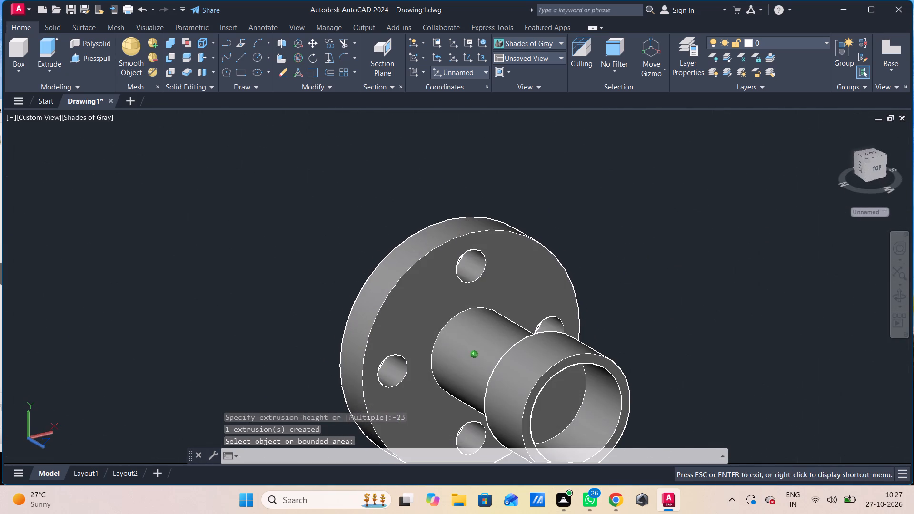
middle_click_drag(546, 456, 561, 451, "shift")
middle_click_drag(555, 429, 534, 412)
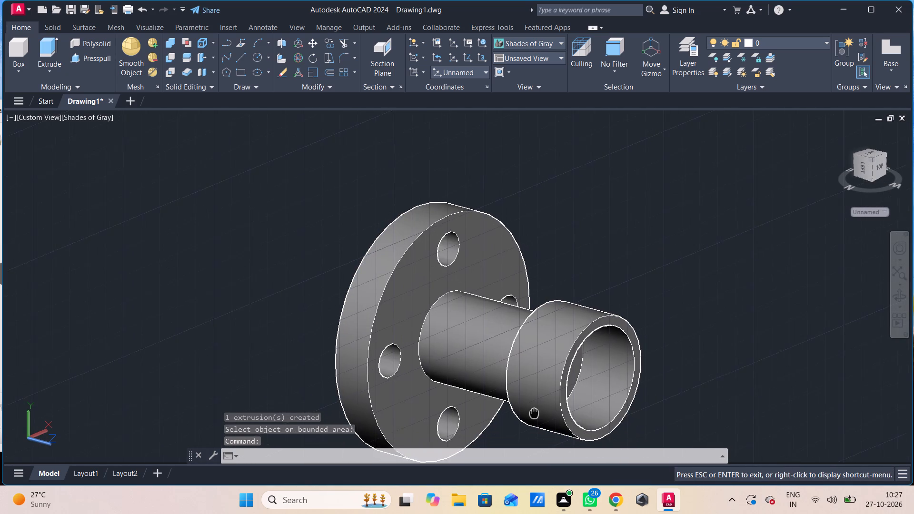
middle_click_drag(534, 412, 520, 400)
key("f")
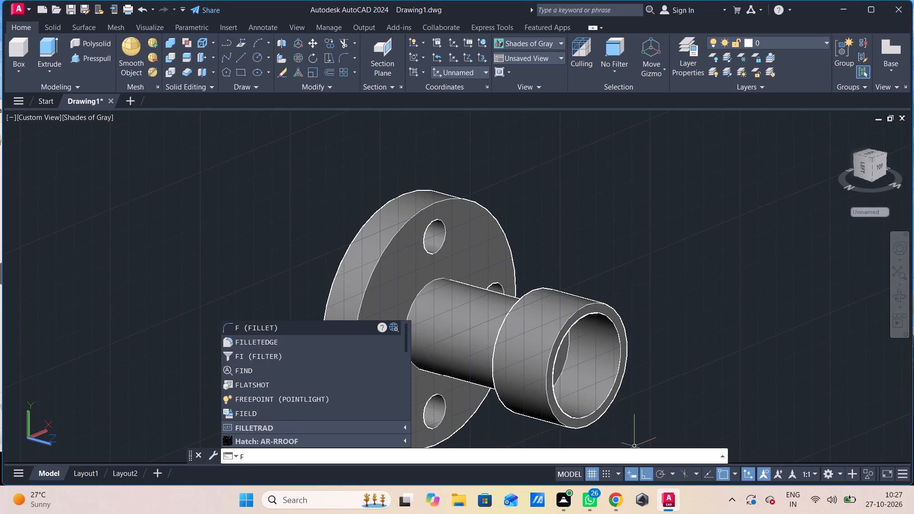
left_click(249, 344)
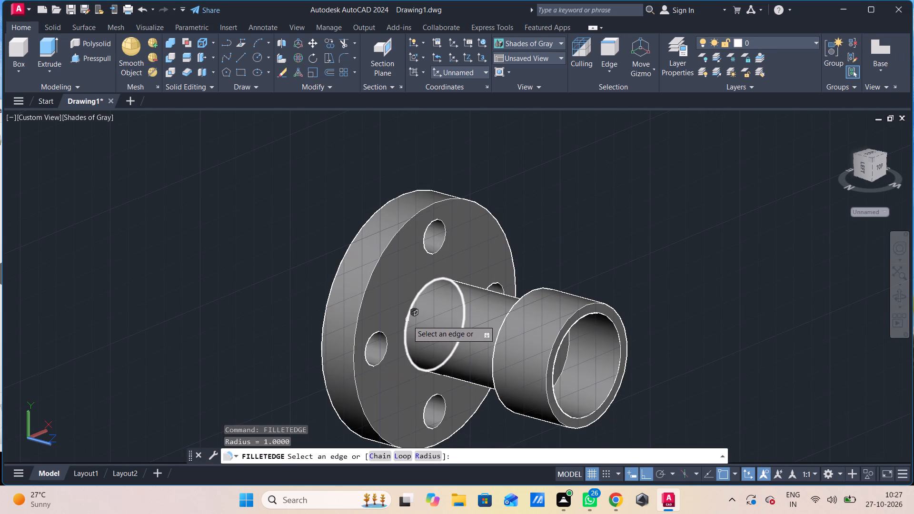
type("r")
key("space")
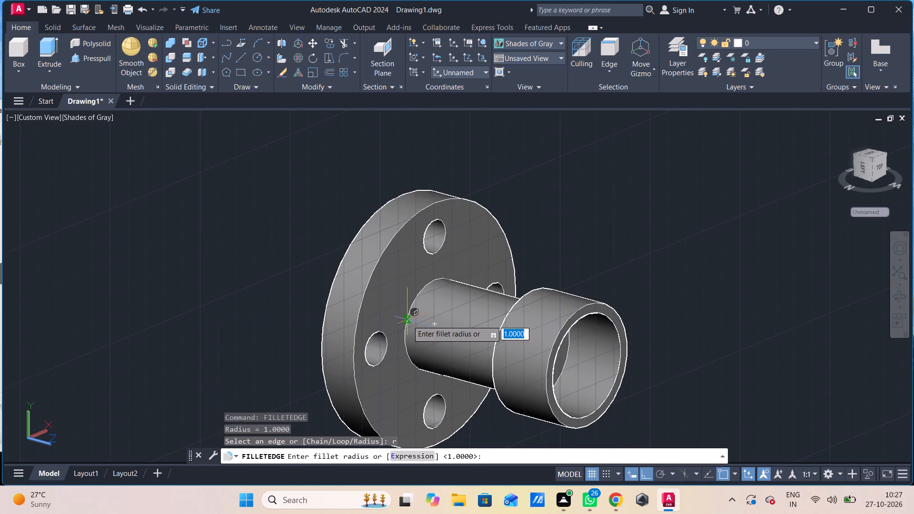
key("period")
key("BackSpace")
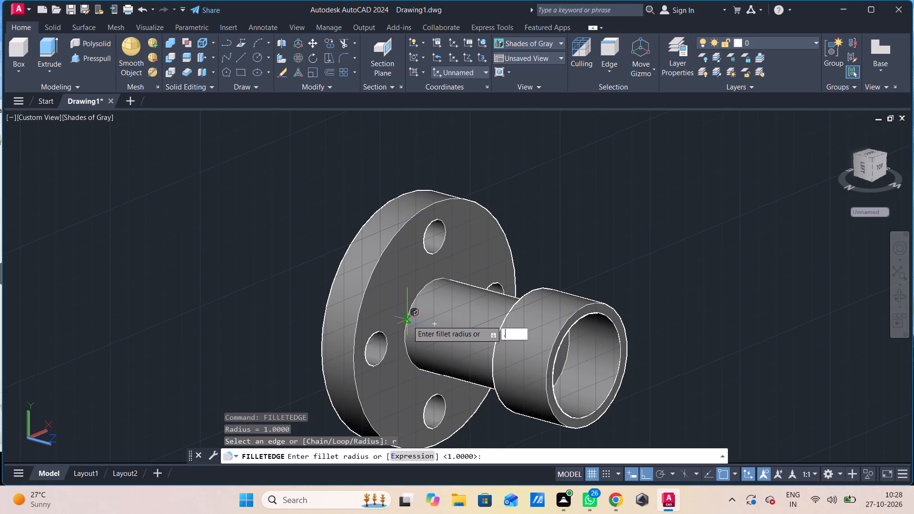
type("3.5")
key("Return")
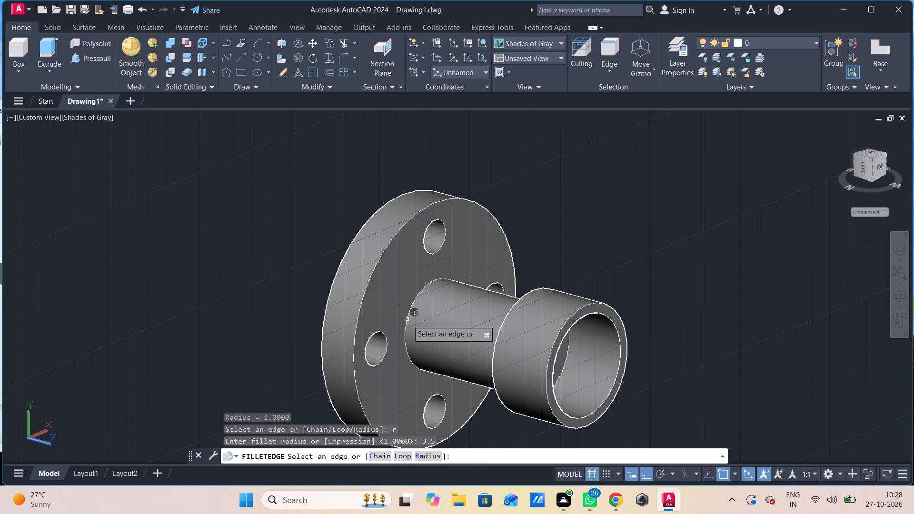
left_click(407, 318)
key("space")
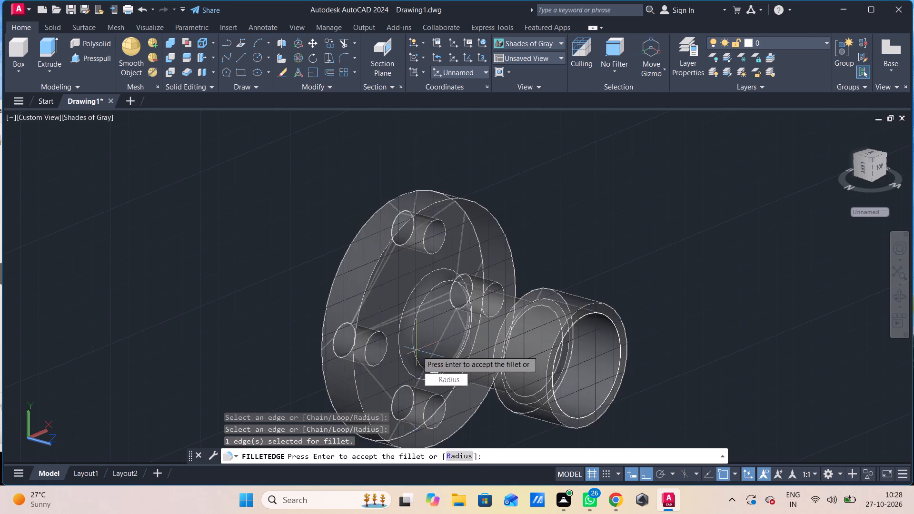
key("space")
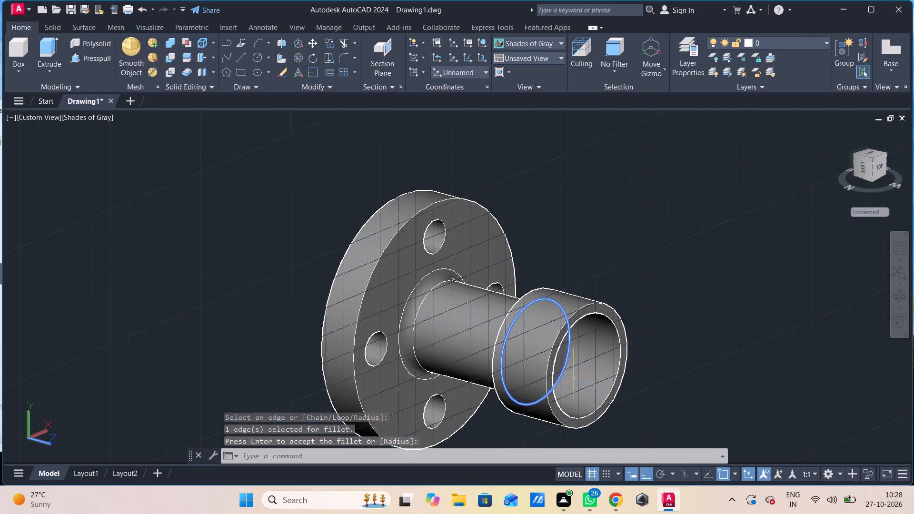
Fillet the outer edge of the boss's open end with the radius of 3.5.
key("space")
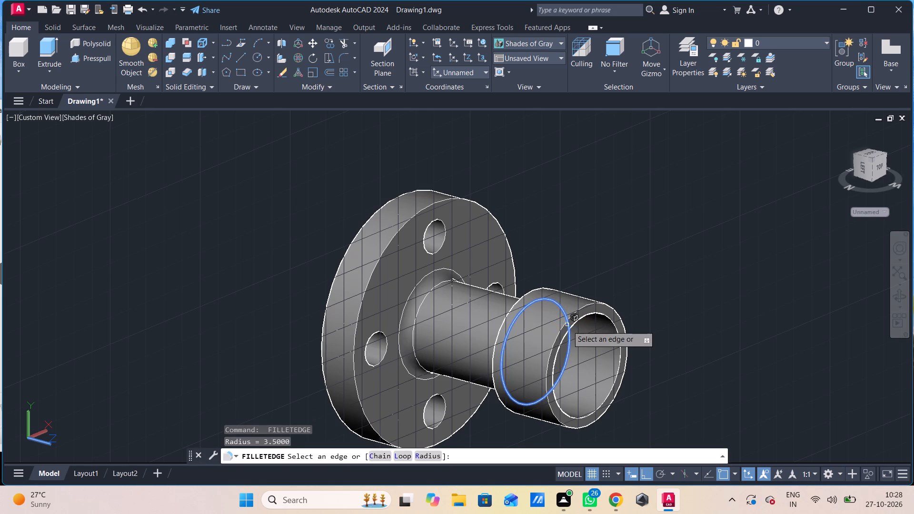
left_click(567, 321)
key("space")
key("space")
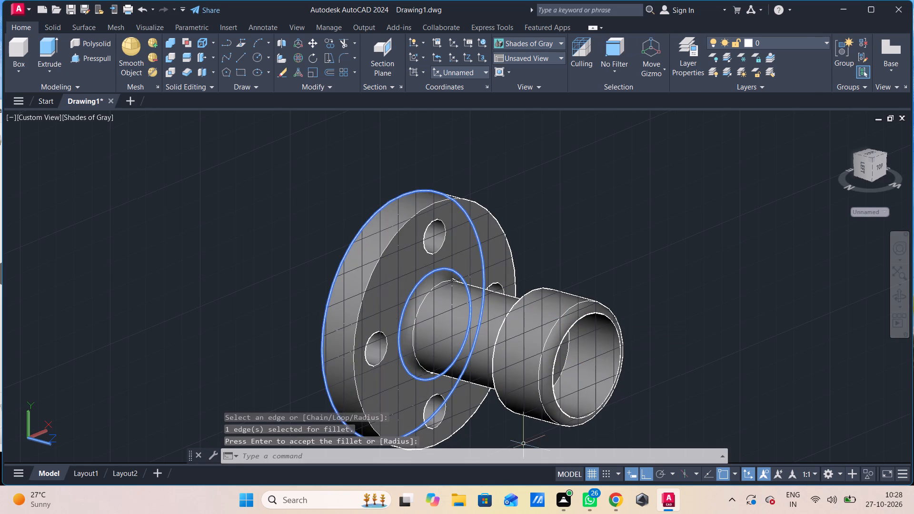
Fillet the edge where the shaft meets the back face of the boss with the radius of 3.5.
middle_click_drag(530, 460, 588, 457, "shift")
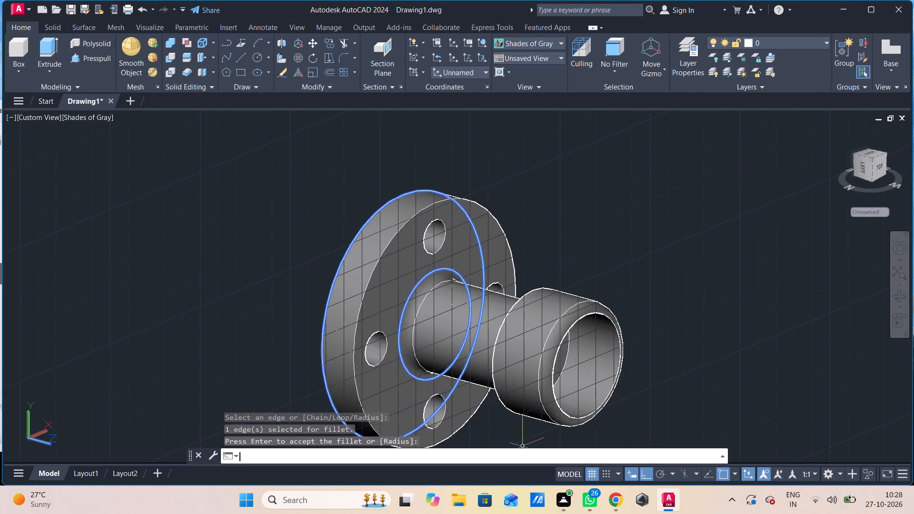
middle_click_drag(588, 457, 589, 457, "shift")
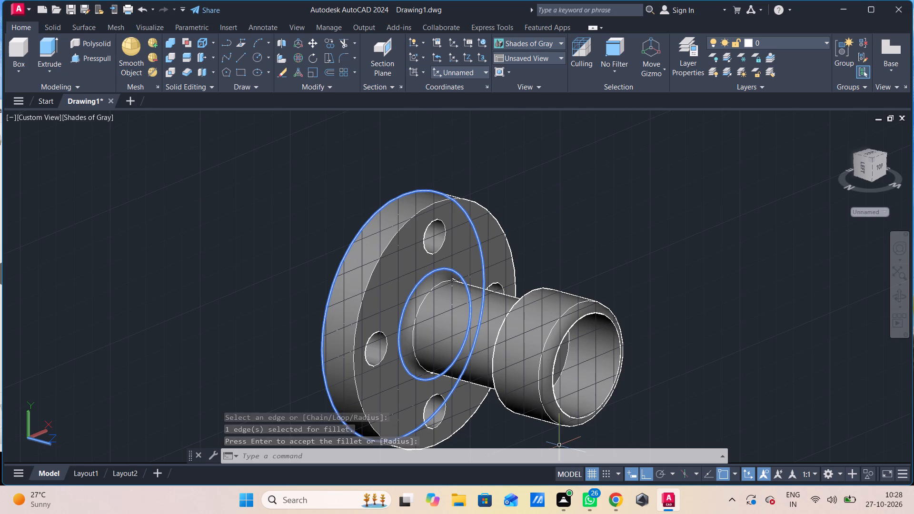
middle_click_drag(504, 404, 609, 390, "shift")
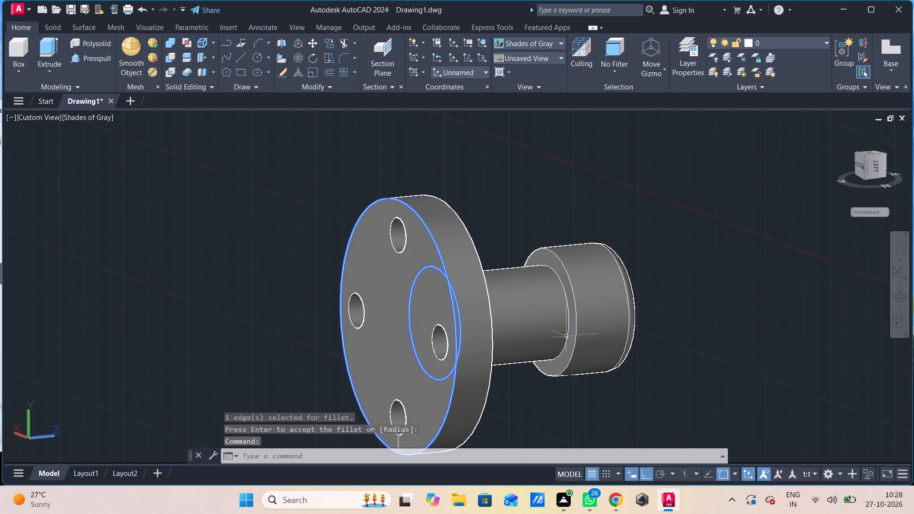
key("space")
left_click(566, 337)
key("space")
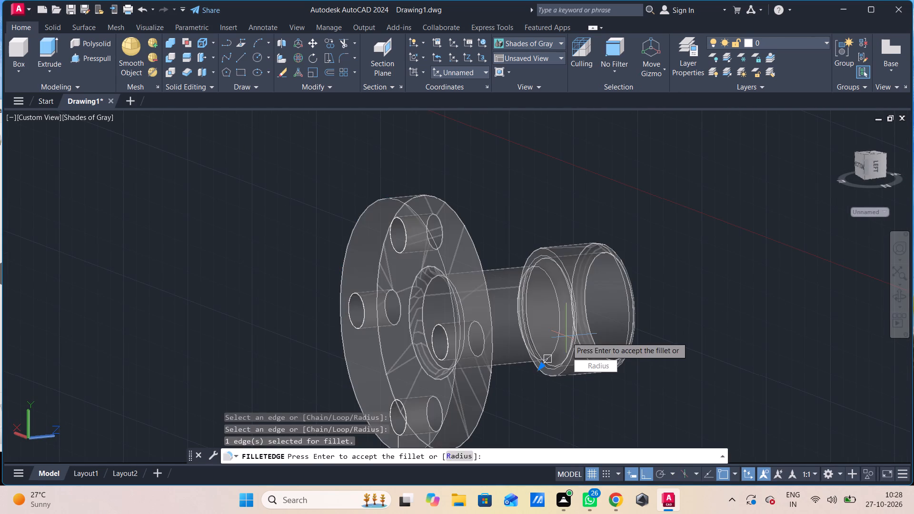
key("space")
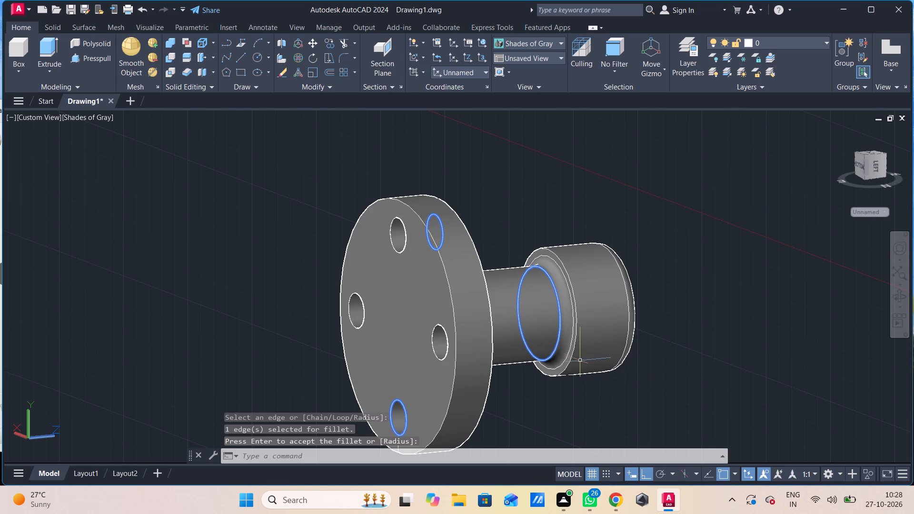
left_click(471, 356)
key("Escape")
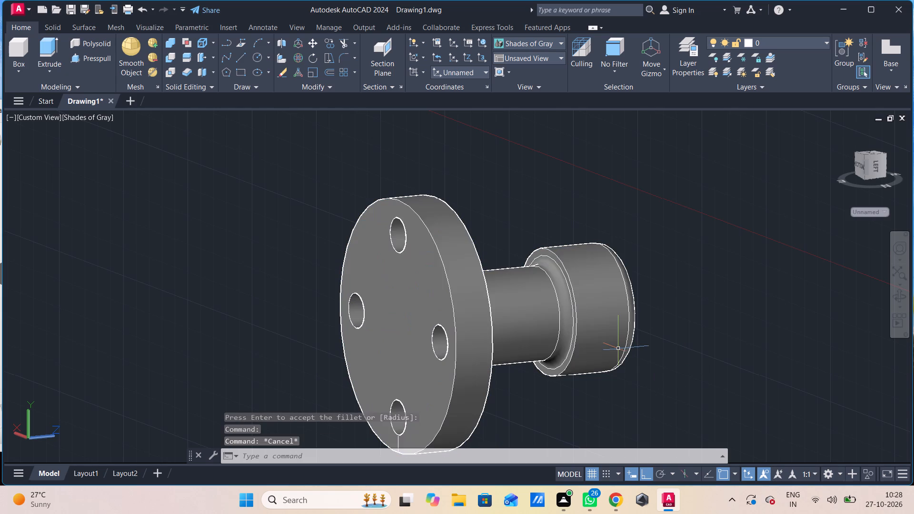
Examine the filleted part from several sides, including the shaft joints, recess and flange holes.
middle_click_drag(620, 346, 472, 347, "shift")
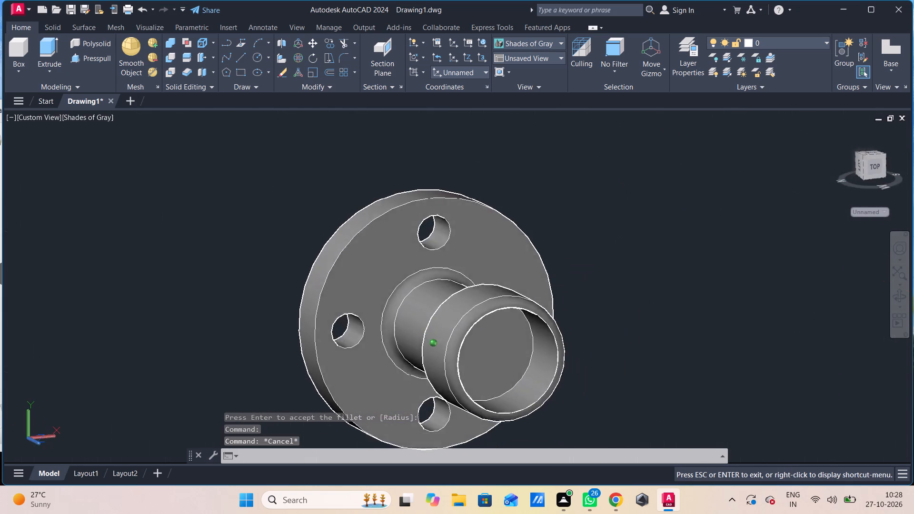
middle_click_drag(472, 347, 312, 366, "shift")
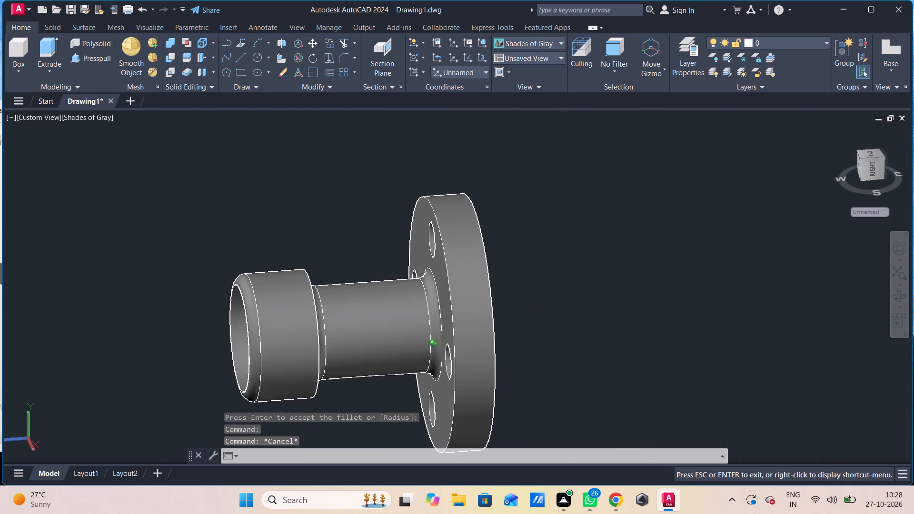
middle_click_drag(312, 366, 308, 349, "shift")
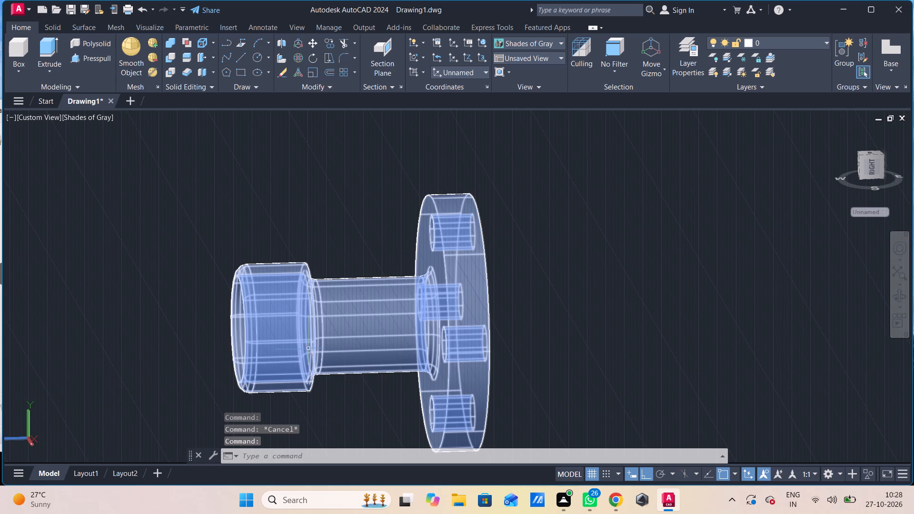
scroll(308, 349, "down", 1)
middle_click_drag(310, 349, 315, 329)
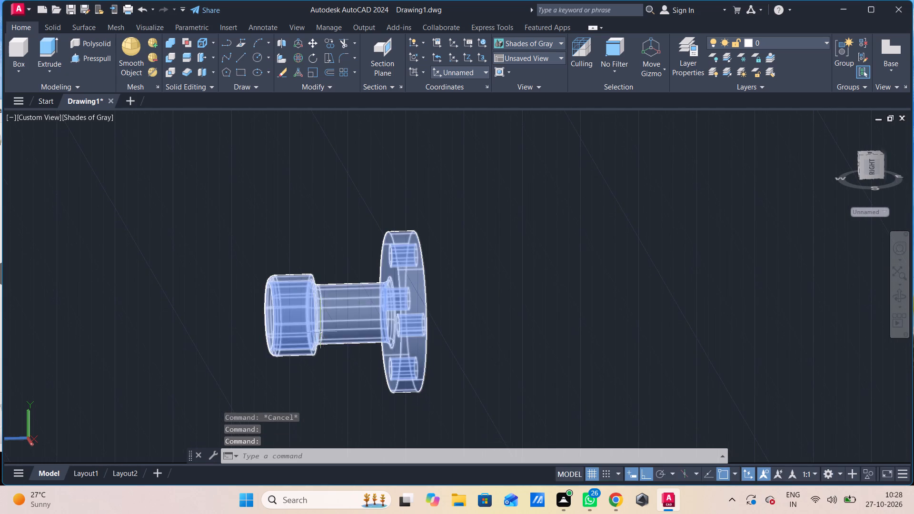
middle_click_drag(323, 344, 327, 318)
middle_click_drag(331, 327, 378, 339, "shift")
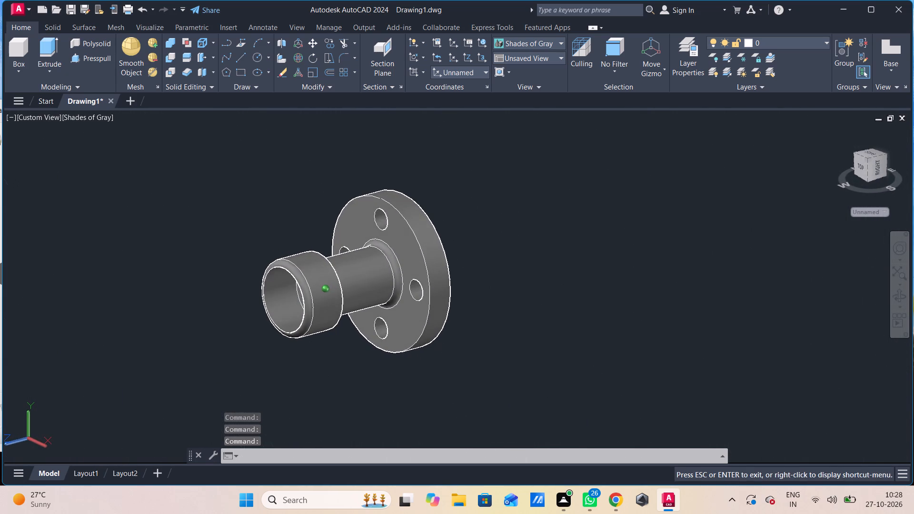
middle_click_drag(378, 339, 380, 339, "shift")
middle_click_drag(380, 339, 421, 370)
middle_click_drag(421, 370, 440, 369, "shift")
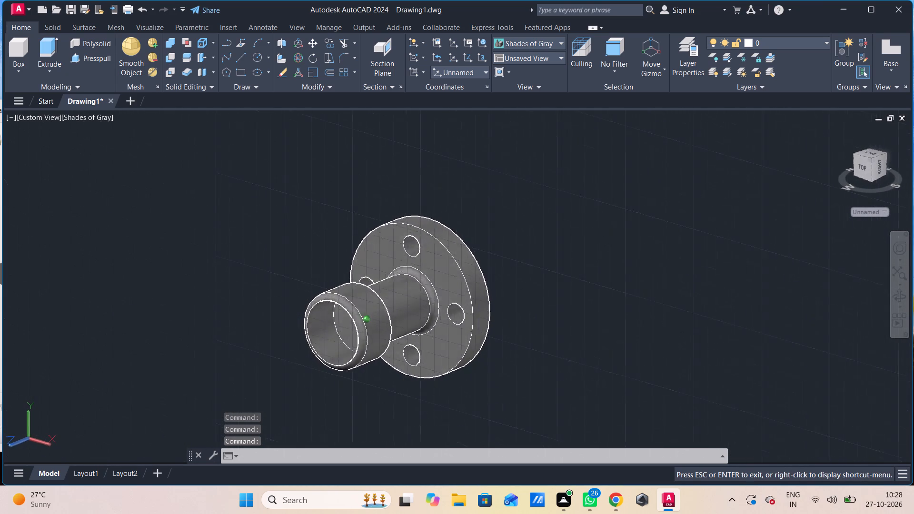
middle_click_drag(440, 369, 454, 370, "shift")
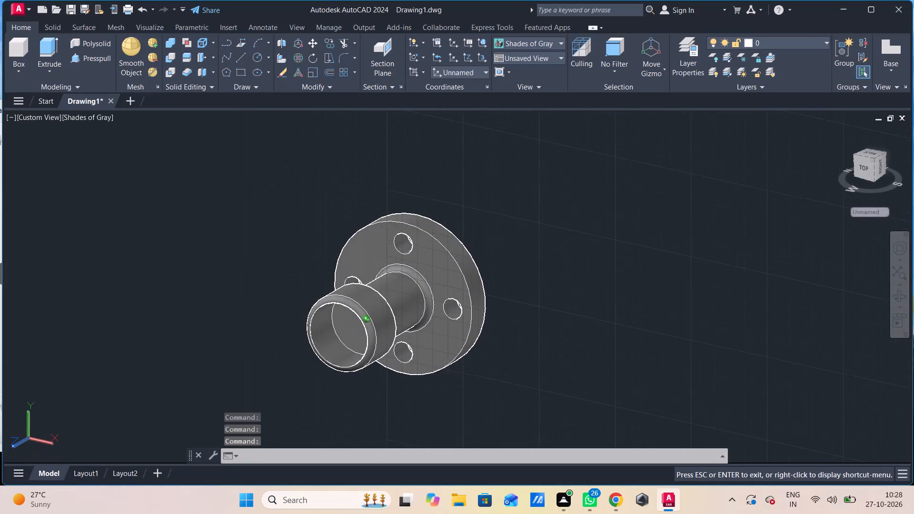
middle_click_drag(454, 370, 454, 367, "shift")
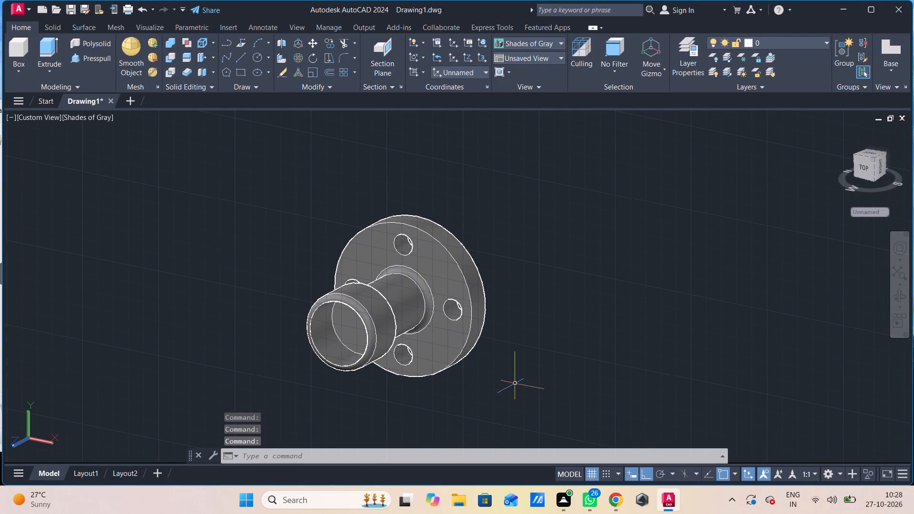
key("ctrl+z")
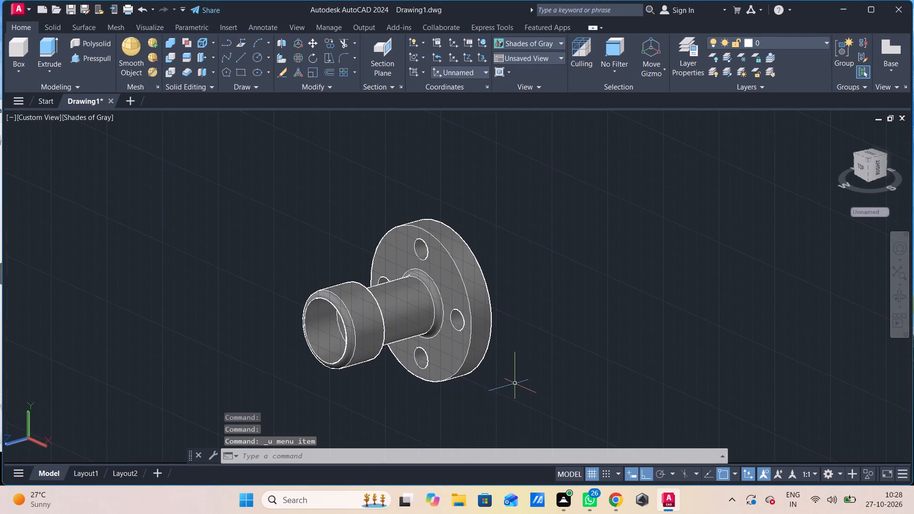
middle_click_drag(515, 359, 512, 338)
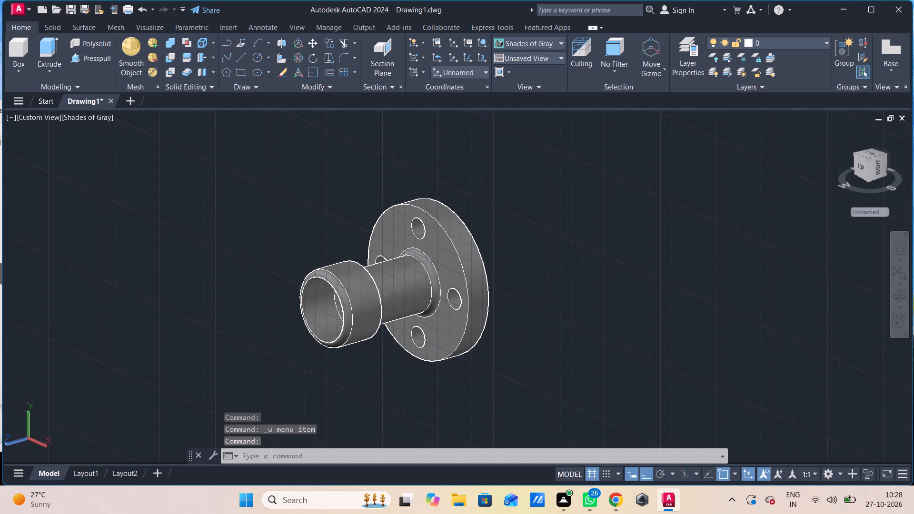
middle_click_drag(496, 345, 504, 359, "shift")
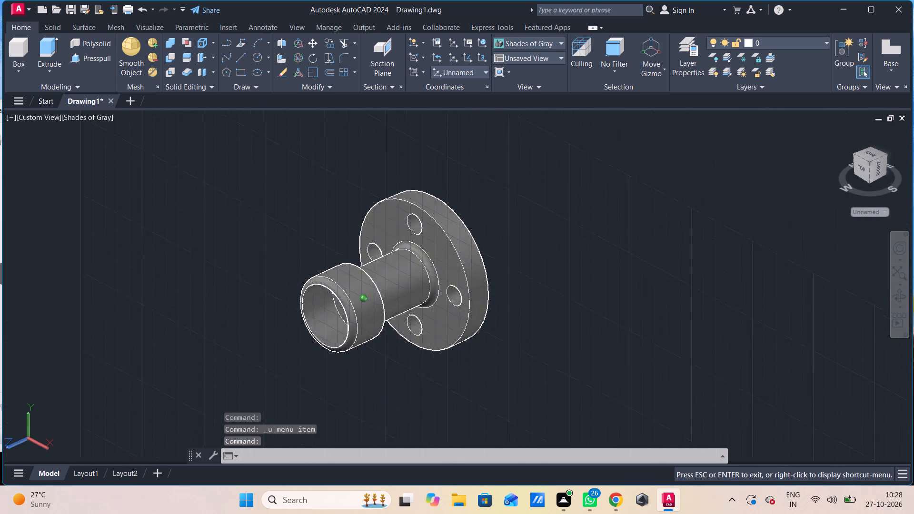
middle_click_drag(504, 359, 533, 346, "shift")
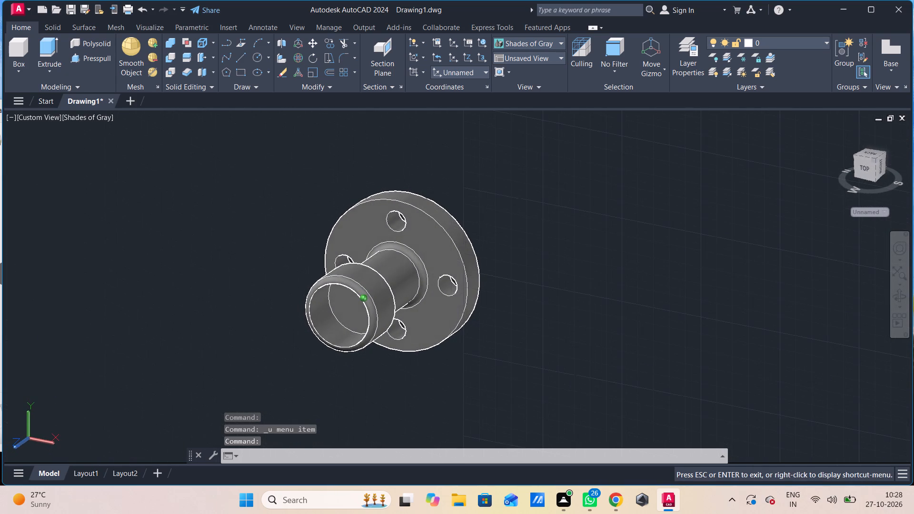
middle_click_drag(533, 346, 533, 340, "shift")
Save the drawing as s1.dwg in the CAD folder on the Desktop.
key("ctrl+s")
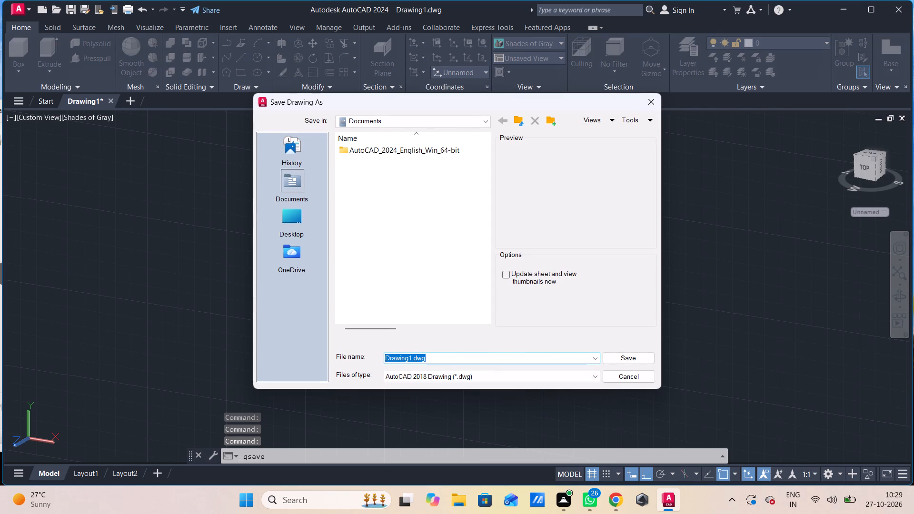
left_click(287, 221)
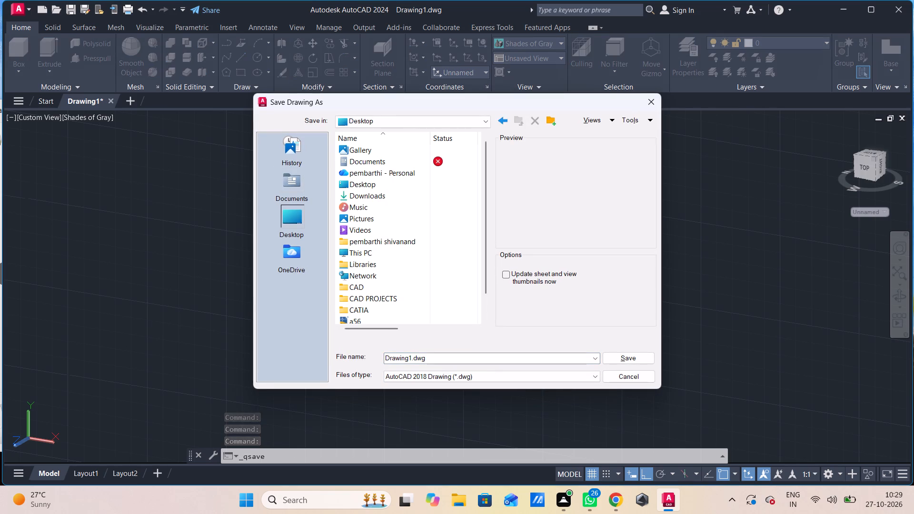
left_click(347, 289)
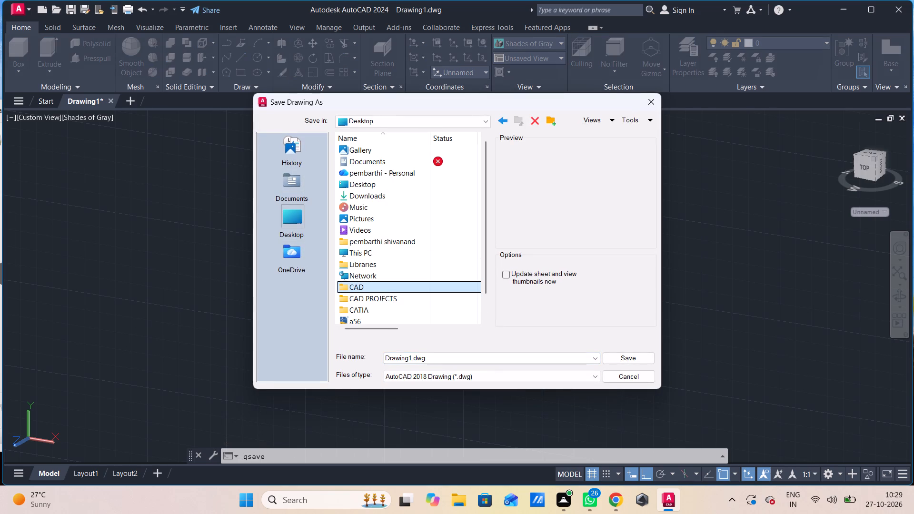
double_click(409, 286)
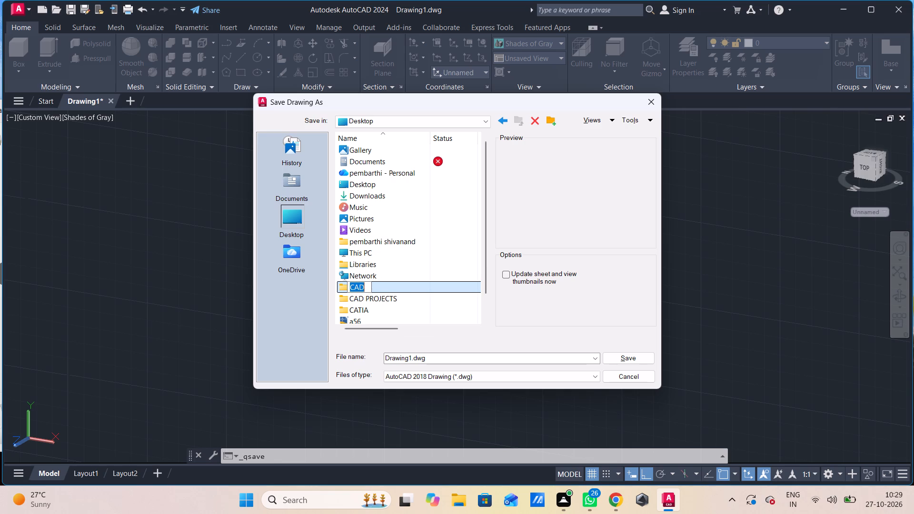
double_click(414, 283)
double_click(415, 287)
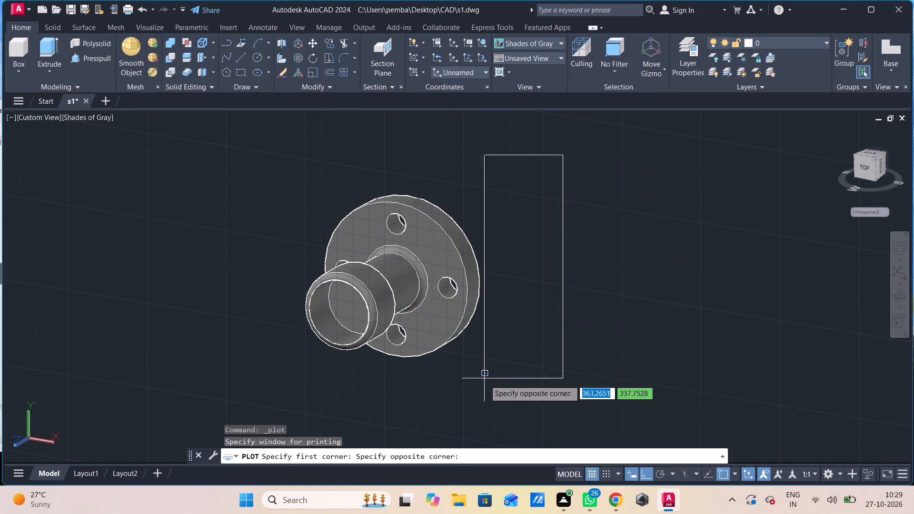
Set the plot window around the whole part and preview the landscape A4 PDF plot.
left_click(249, 406)
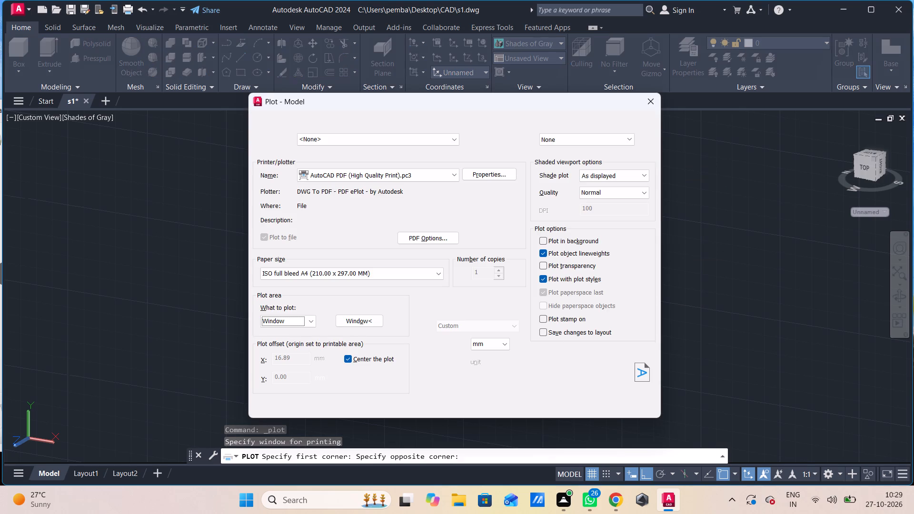
left_click(260, 406)
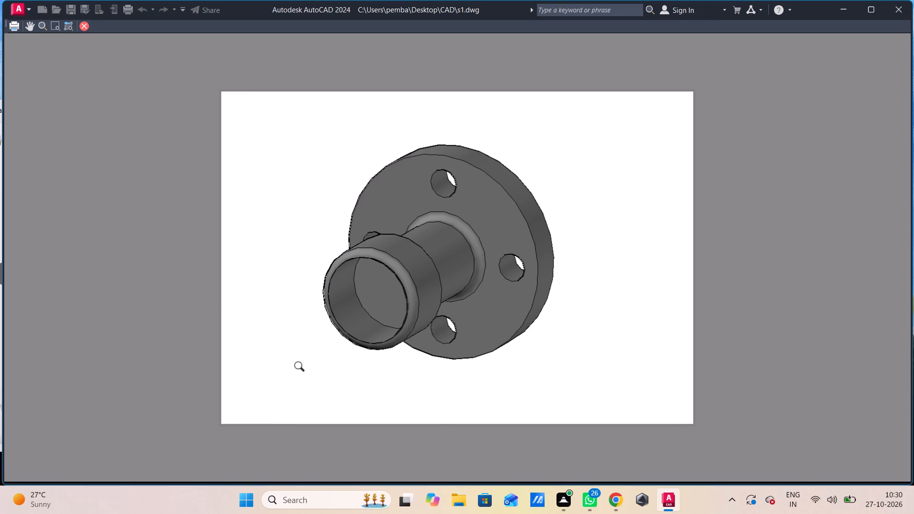
key("Escape")
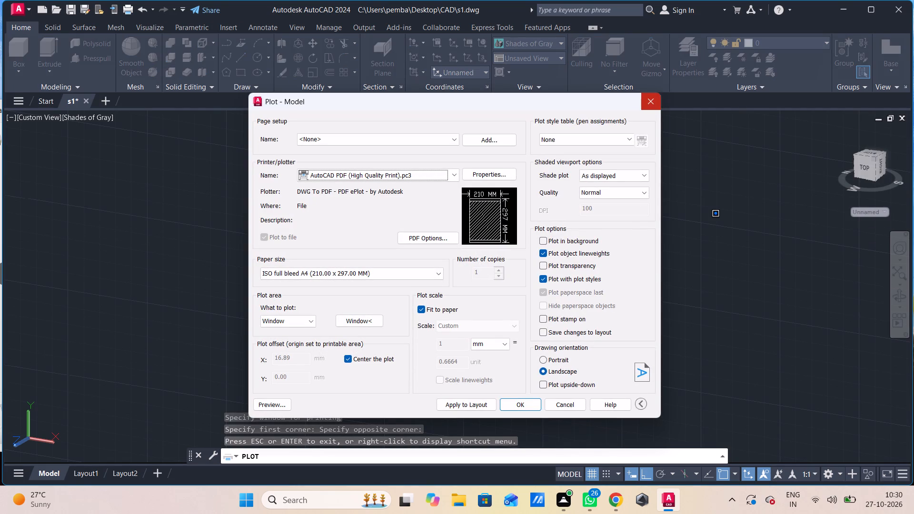
left_click(659, 106)
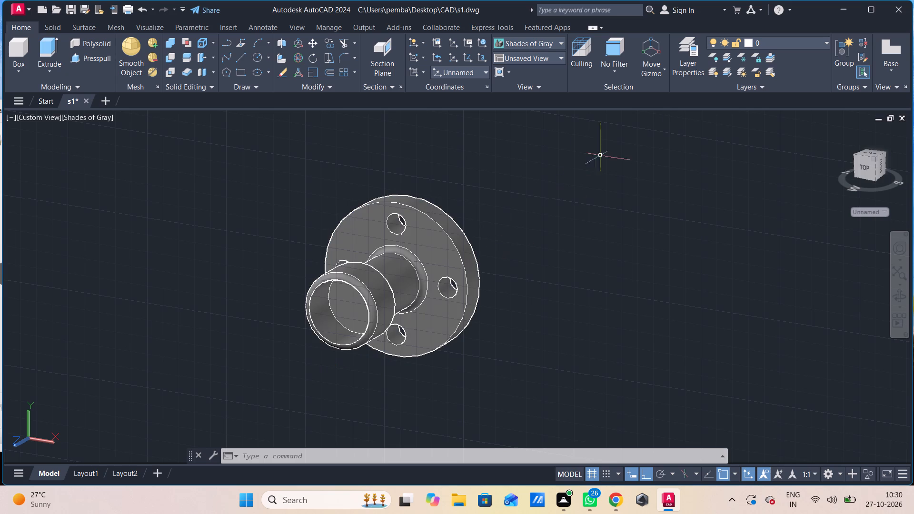
Create a new layer with the default properties.
left_click(693, 64)
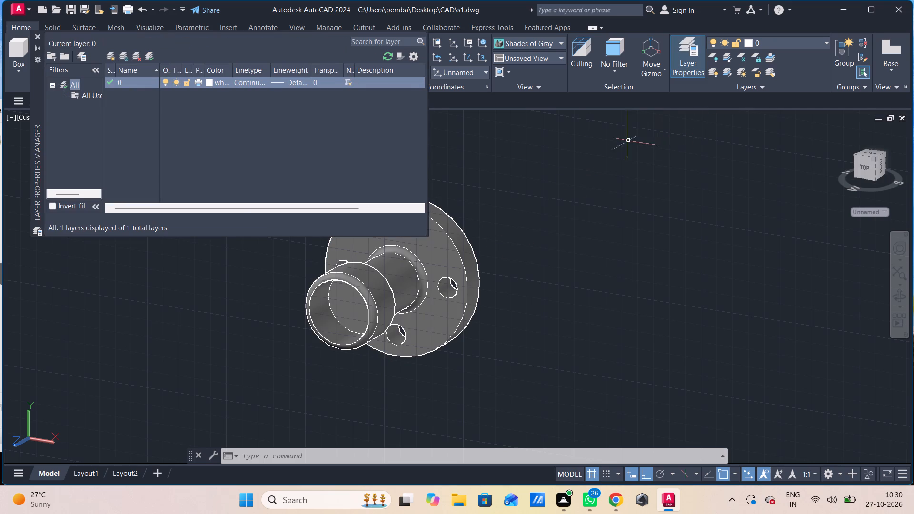
left_click(112, 59)
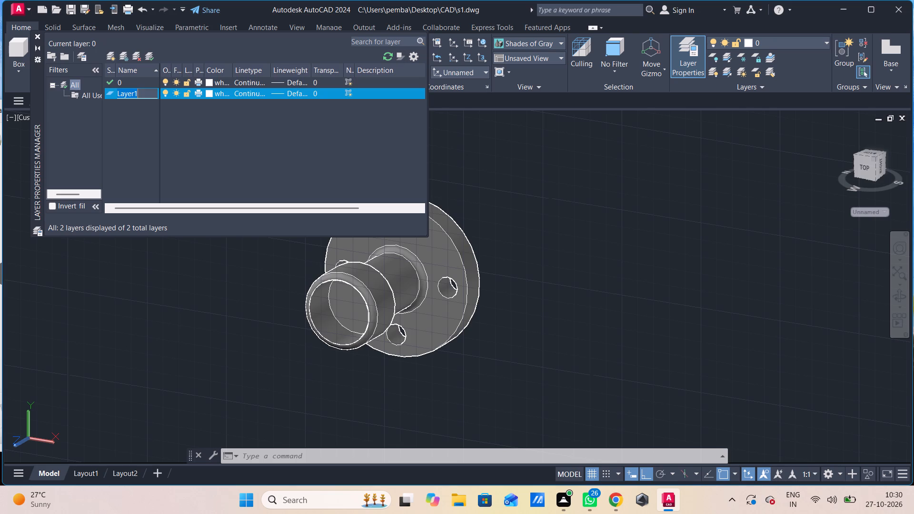
left_click(38, 35)
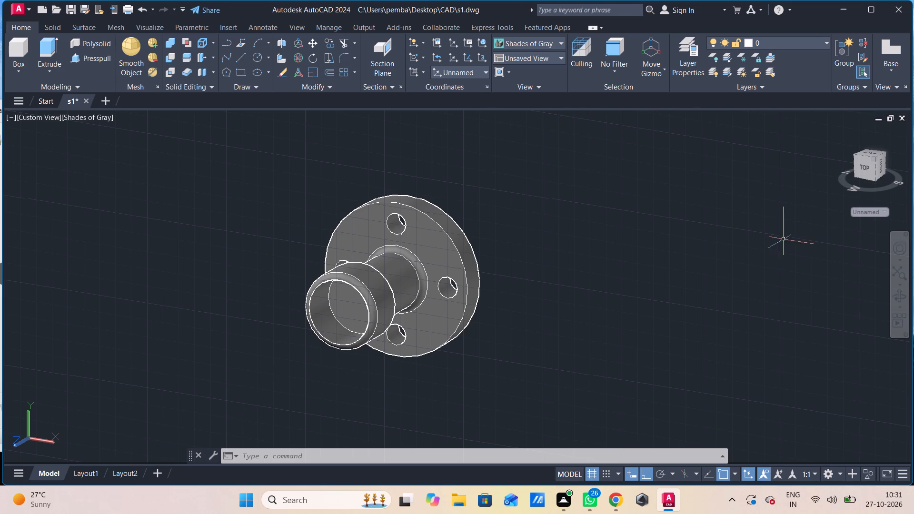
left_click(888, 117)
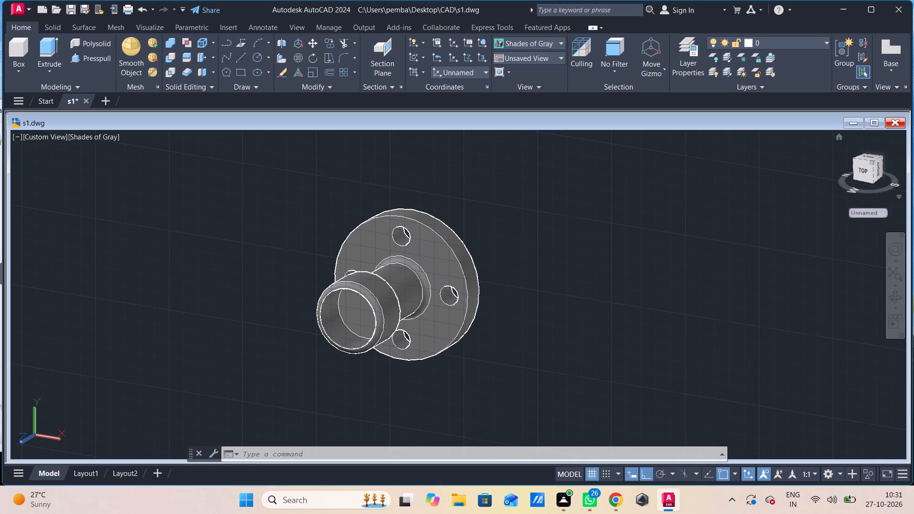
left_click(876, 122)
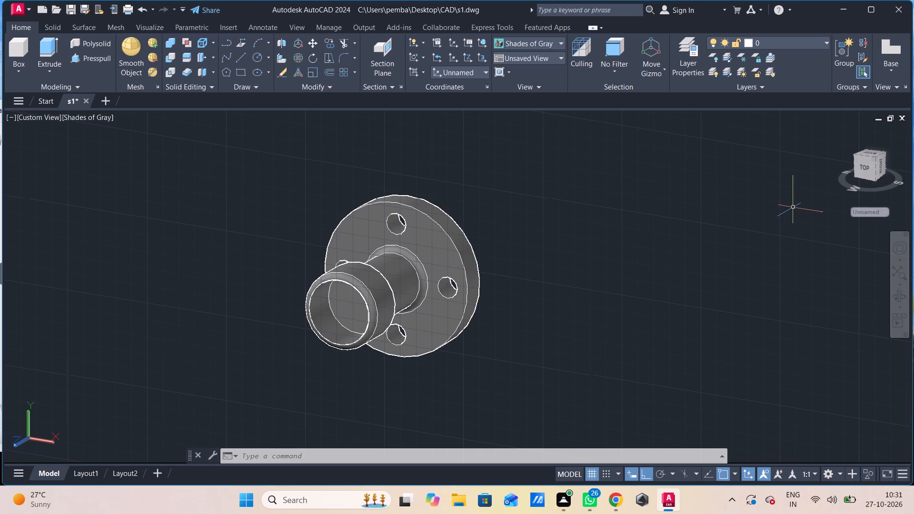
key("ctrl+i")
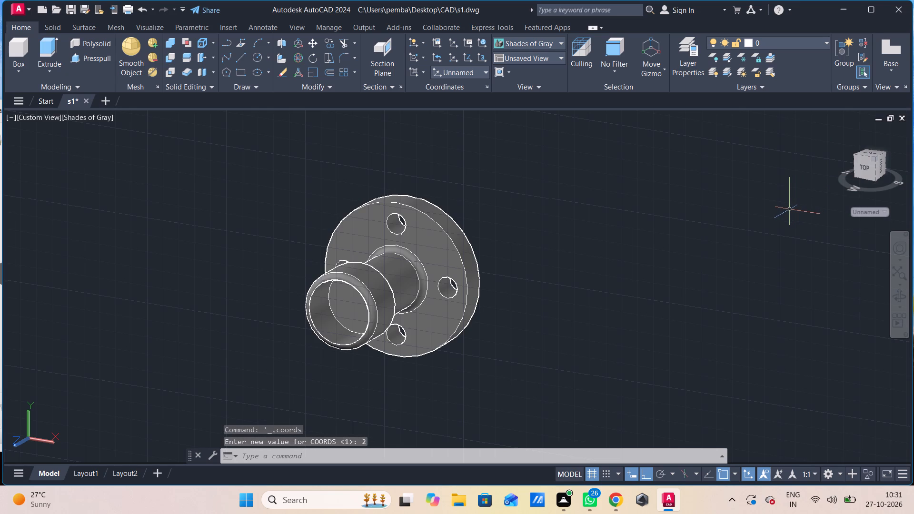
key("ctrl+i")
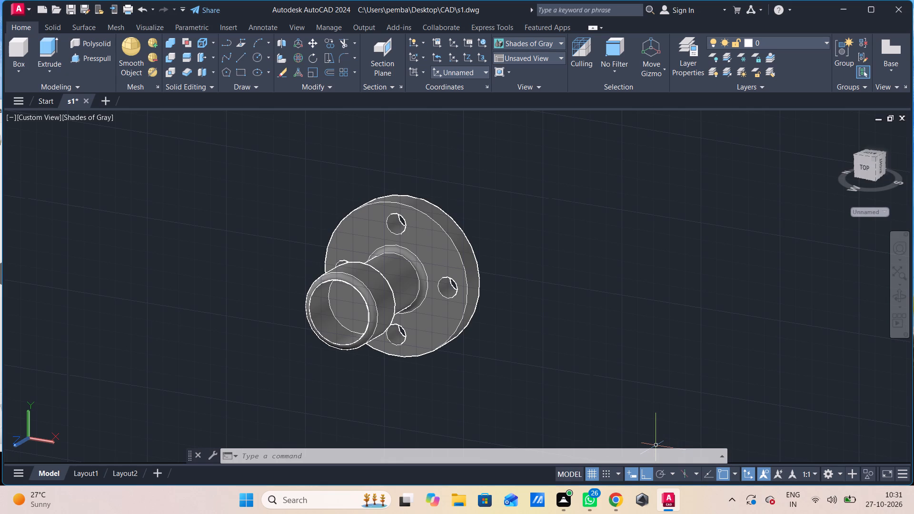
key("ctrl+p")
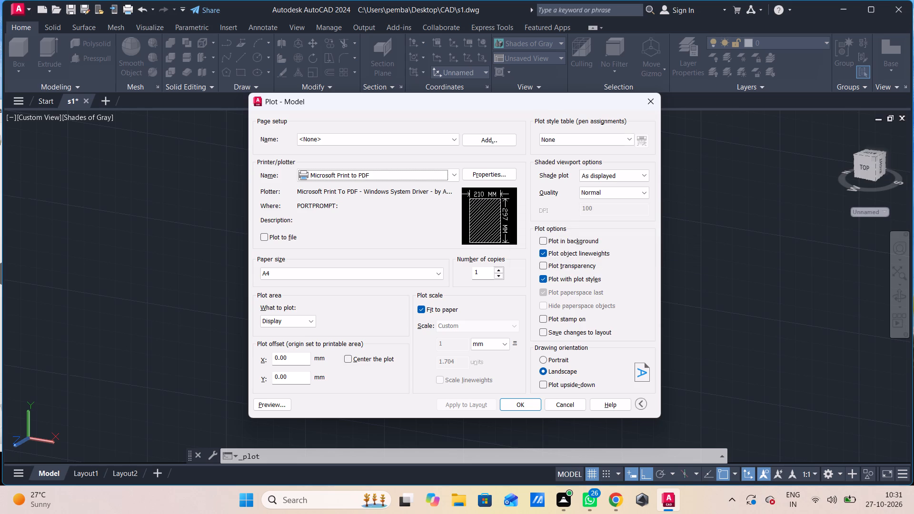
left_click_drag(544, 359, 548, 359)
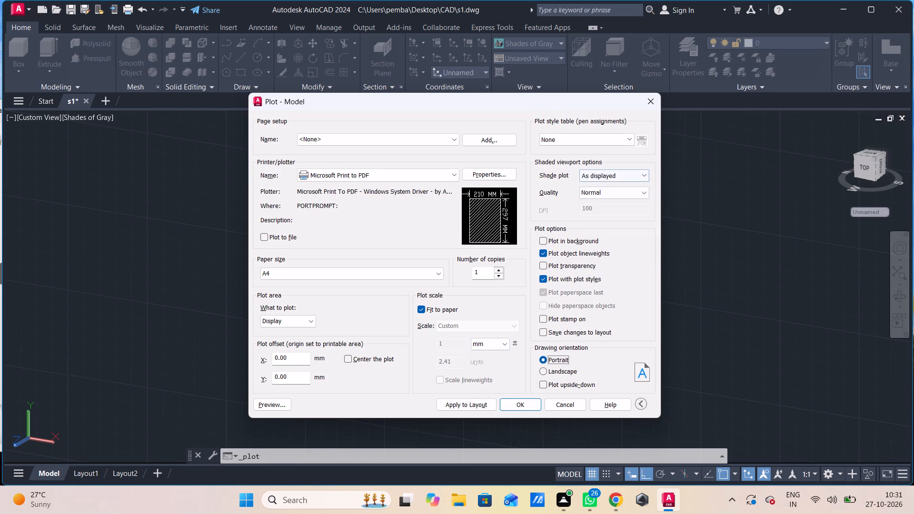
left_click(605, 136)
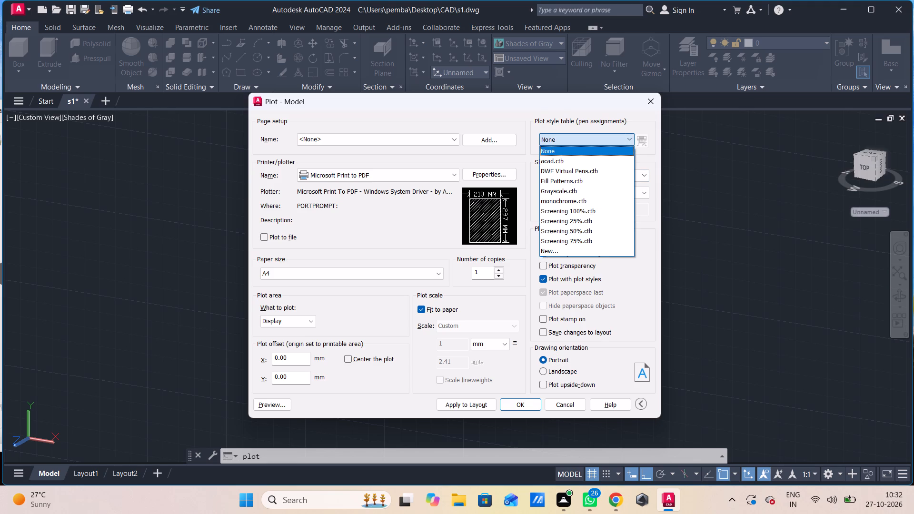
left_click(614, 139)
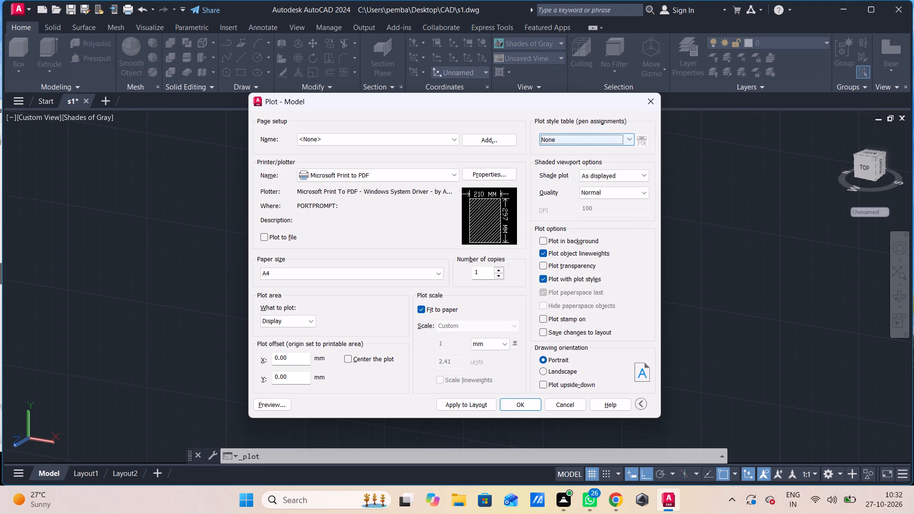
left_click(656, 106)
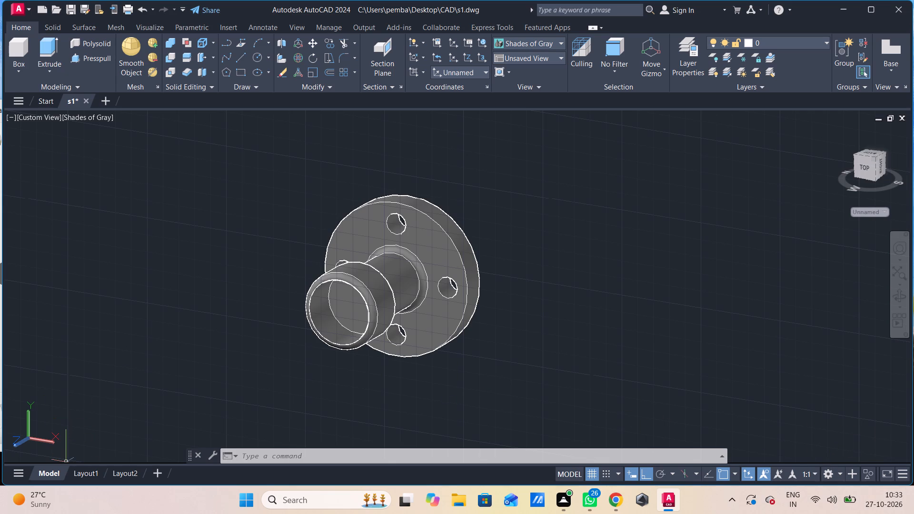
Modify Layout1's page setup to use the acad.ctb plot style table, Maximum shaded viewport quality and Portrait orientation.
left_click(81, 474)
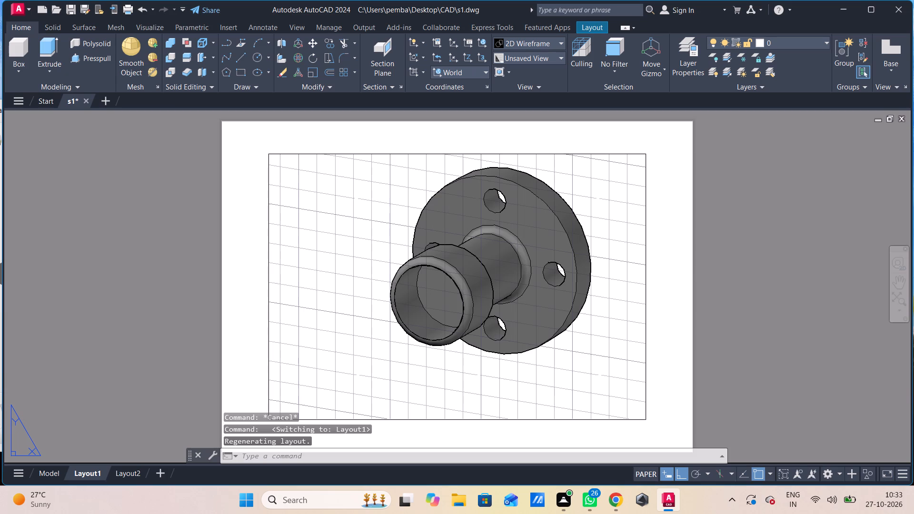
left_click(116, 478)
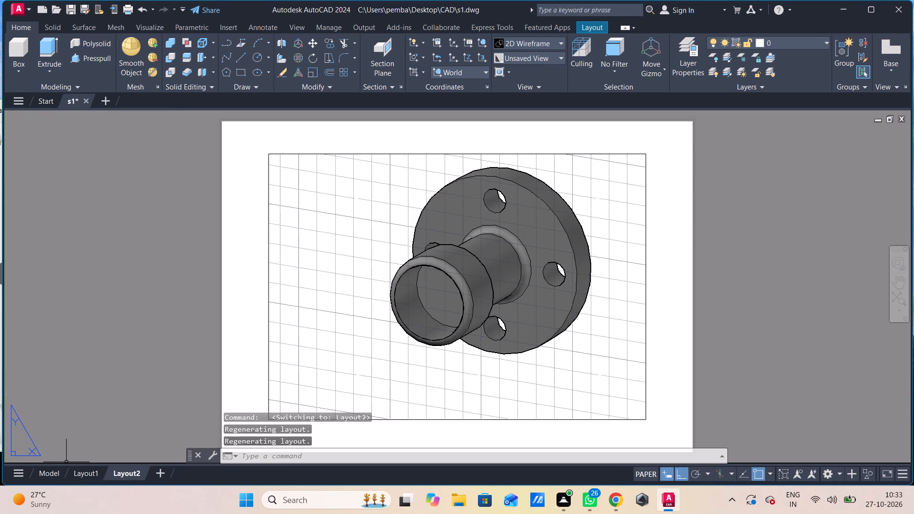
left_click(90, 472)
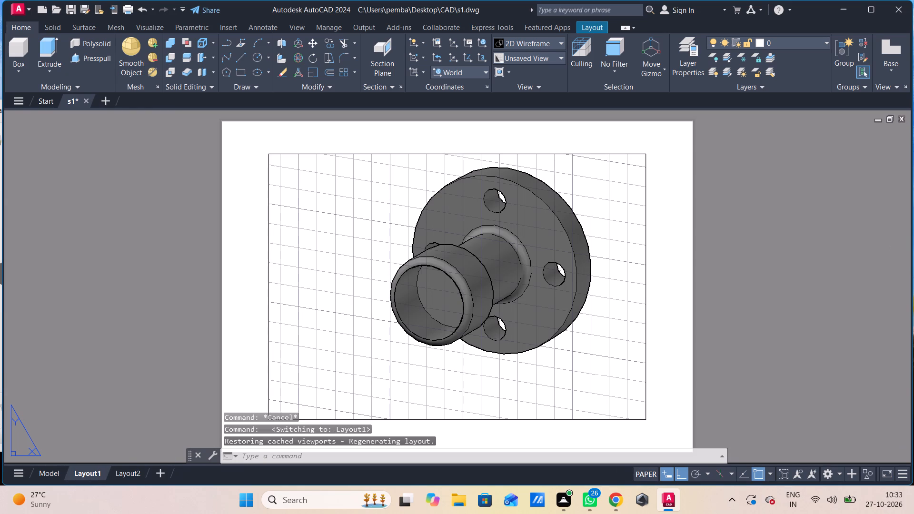
right_click(86, 474)
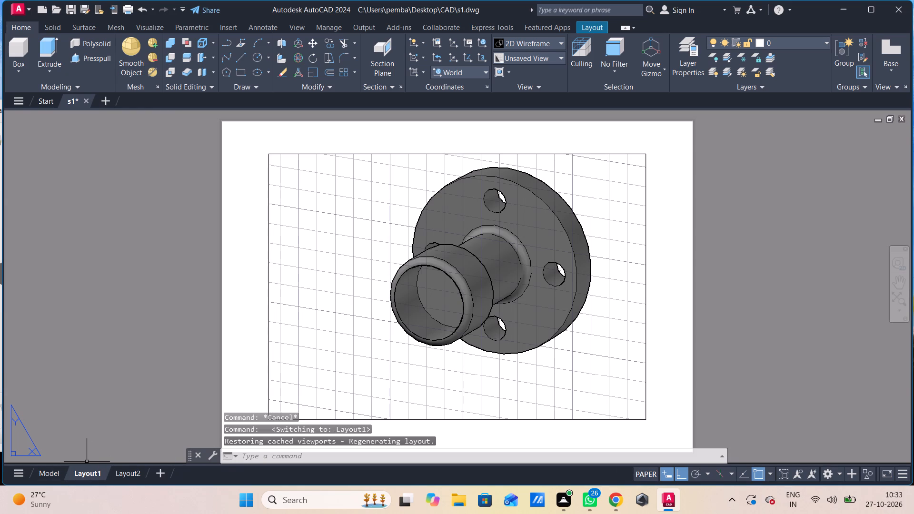
left_click(128, 313)
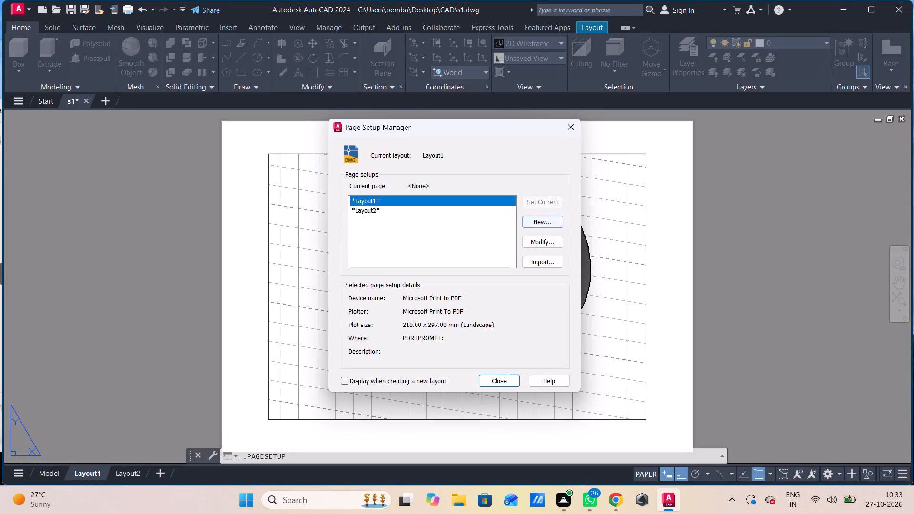
left_click(545, 243)
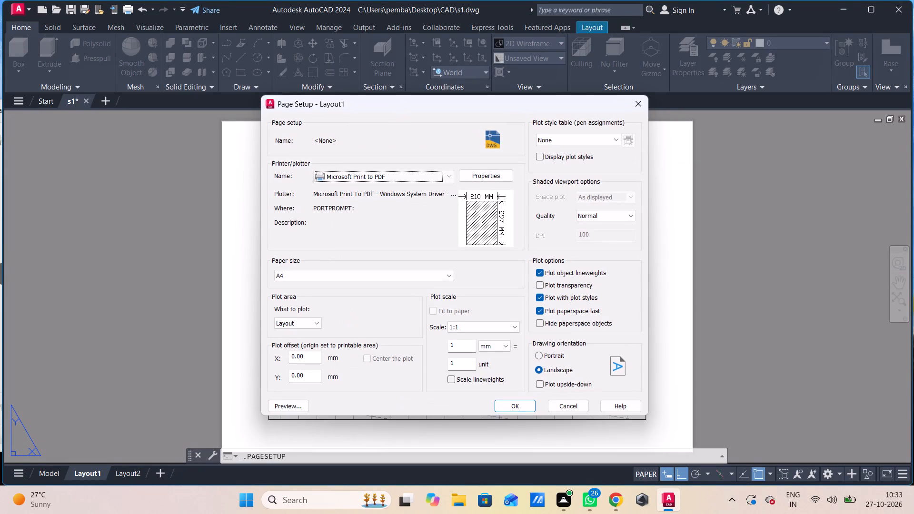
left_click(585, 136)
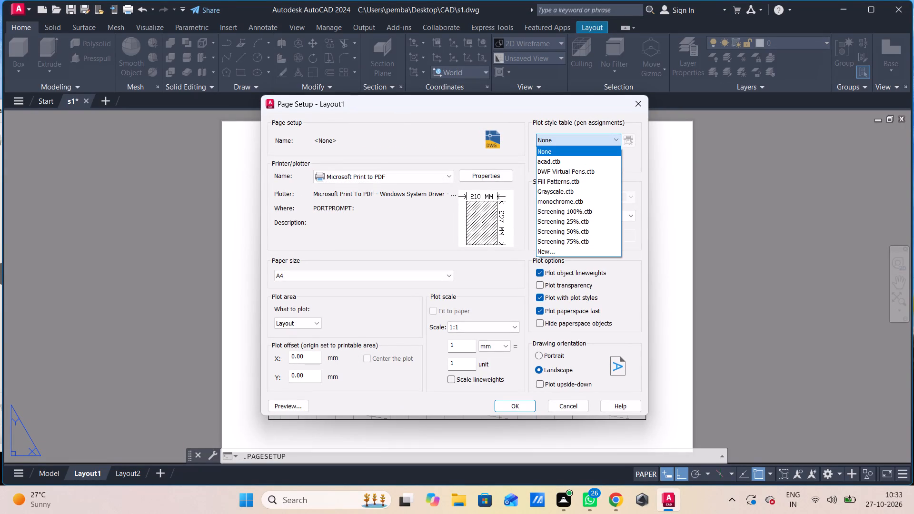
scroll(575, 163, "up", 1)
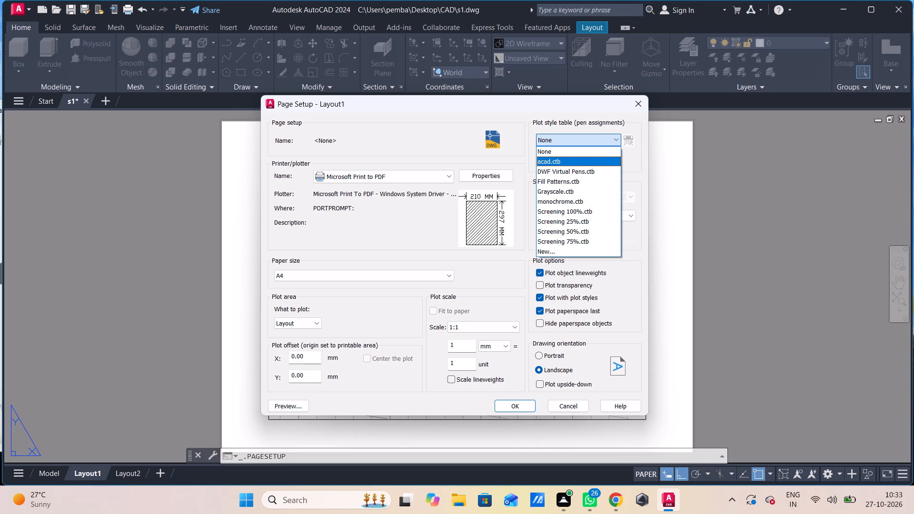
scroll(564, 171, "up", 3)
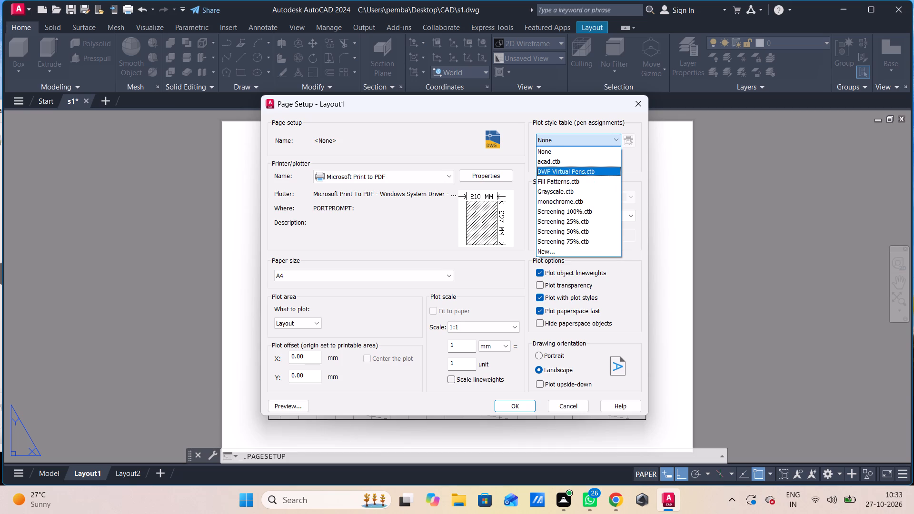
left_click(564, 157)
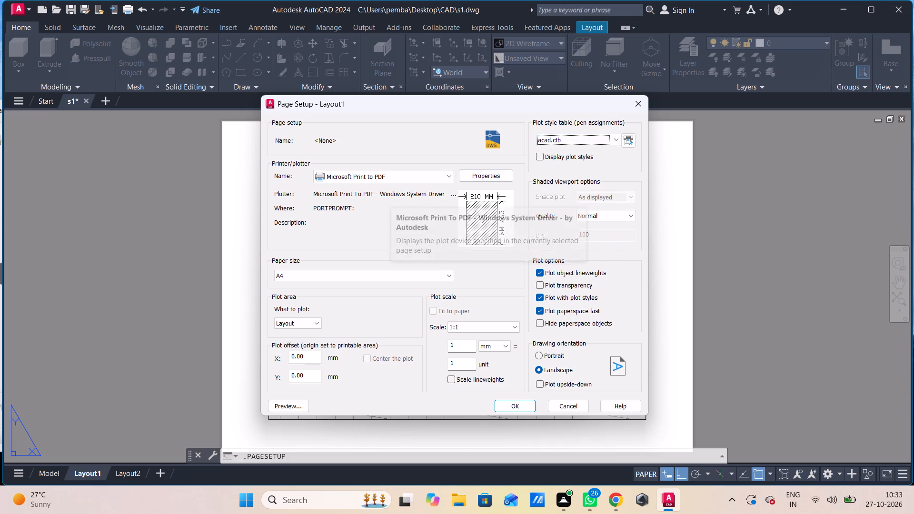
left_click(607, 209)
left_click(608, 216)
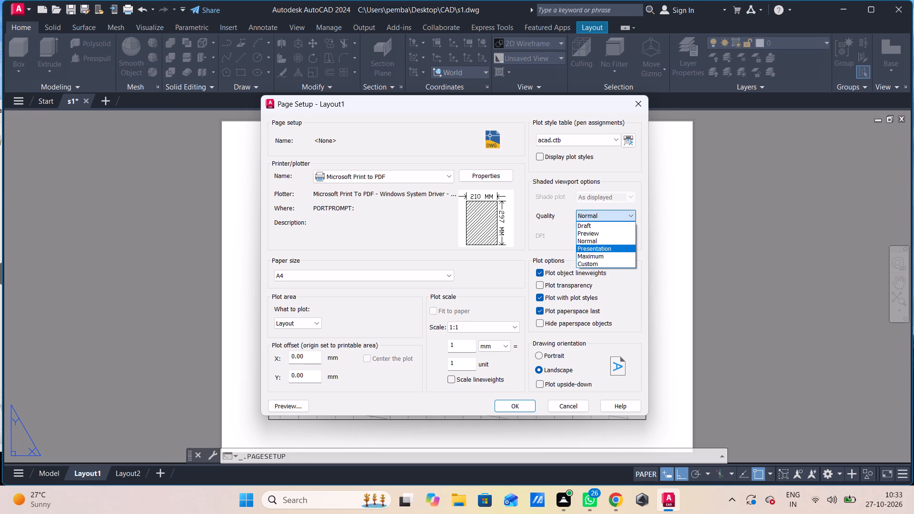
left_click(601, 258)
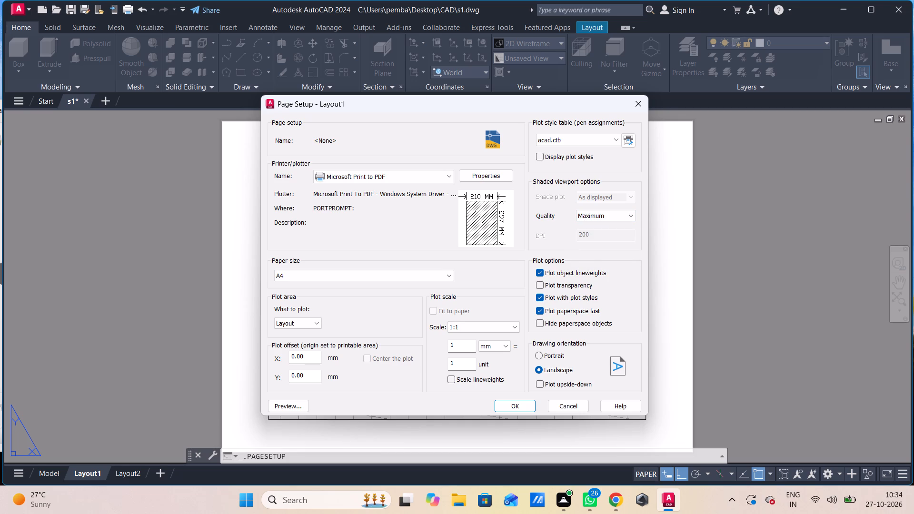
left_click(548, 354)
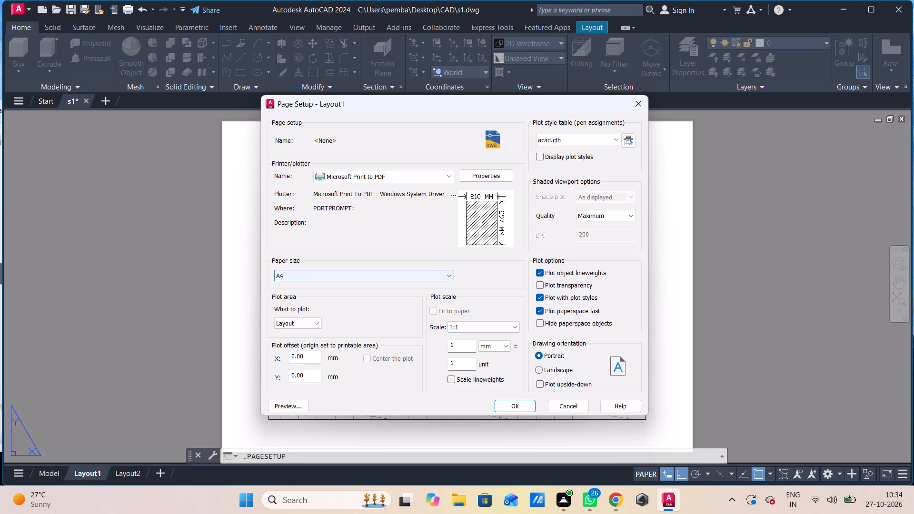
Examine the paper sizes offered for Microsoft Print to PDF and pick A4.
left_click(431, 276)
scroll(327, 384, "down", 2)
scroll(336, 371, "up", 3)
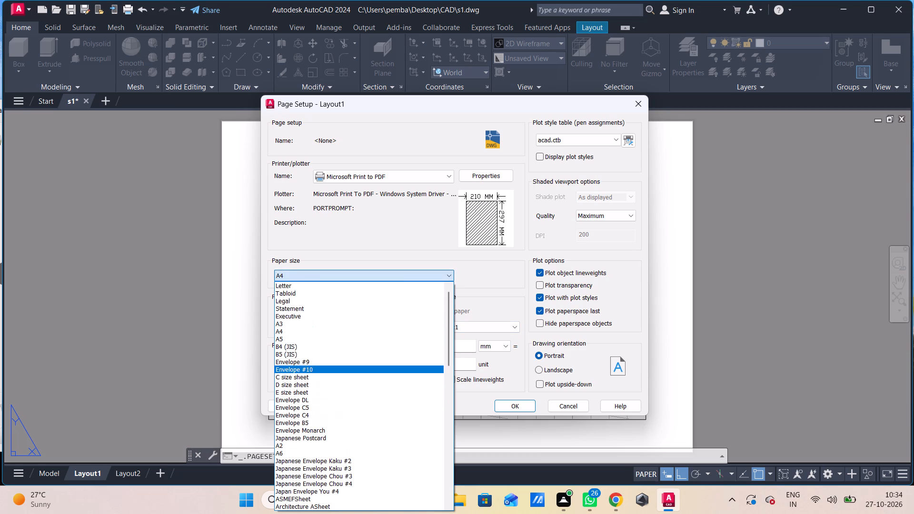
scroll(336, 370, "down", 14)
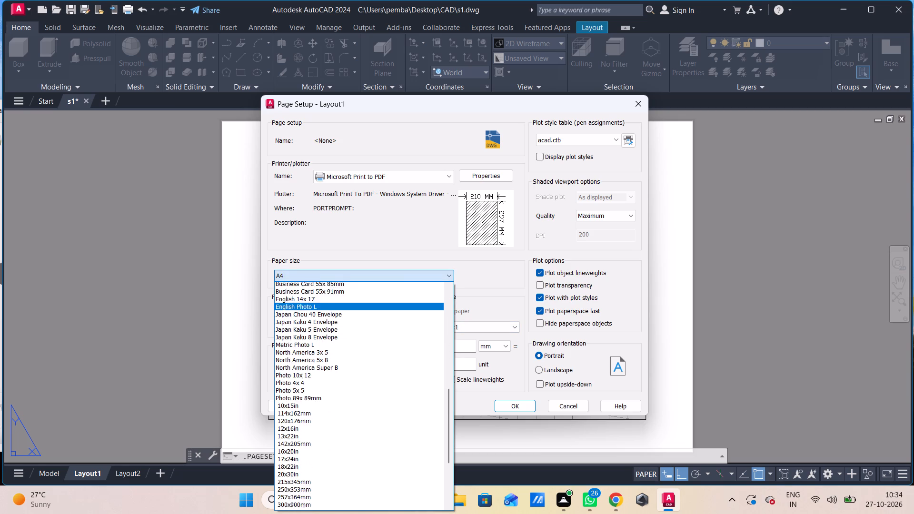
scroll(336, 378, "down", 16)
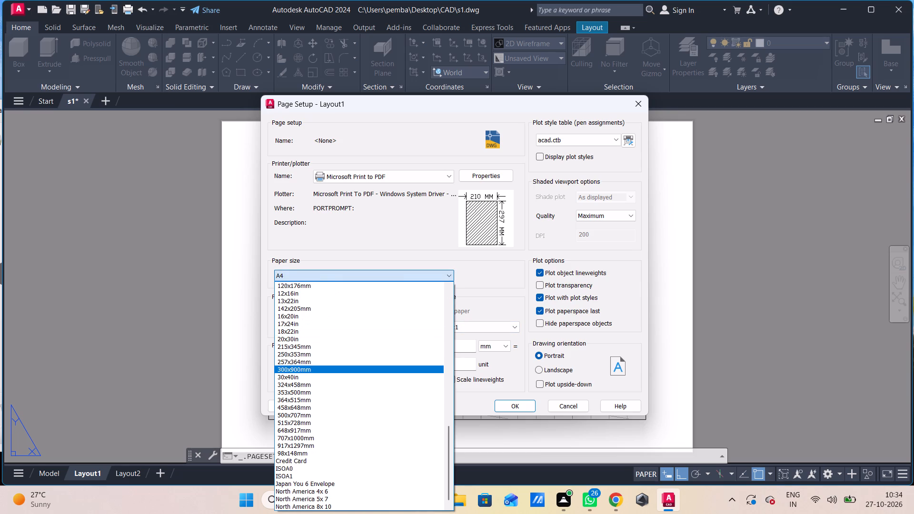
scroll(337, 367, "down", 9)
scroll(338, 365, "up", 6)
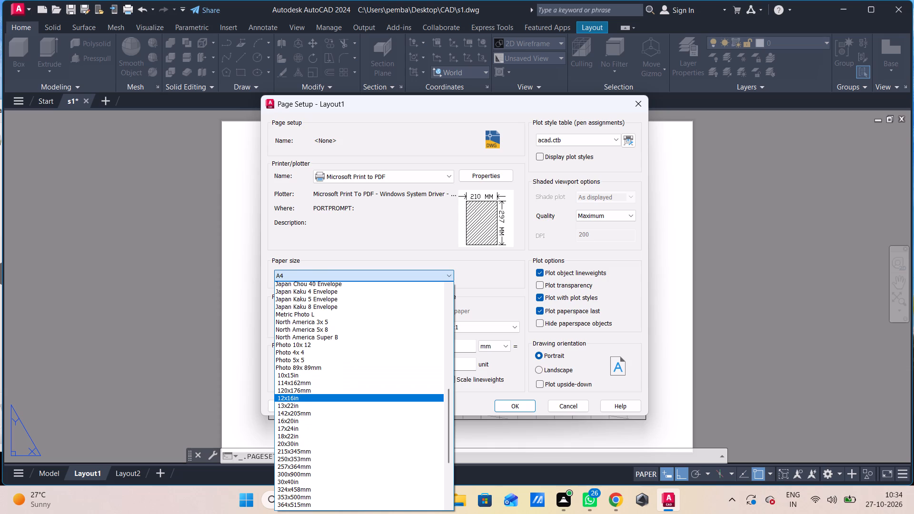
scroll(342, 360, "up", 4)
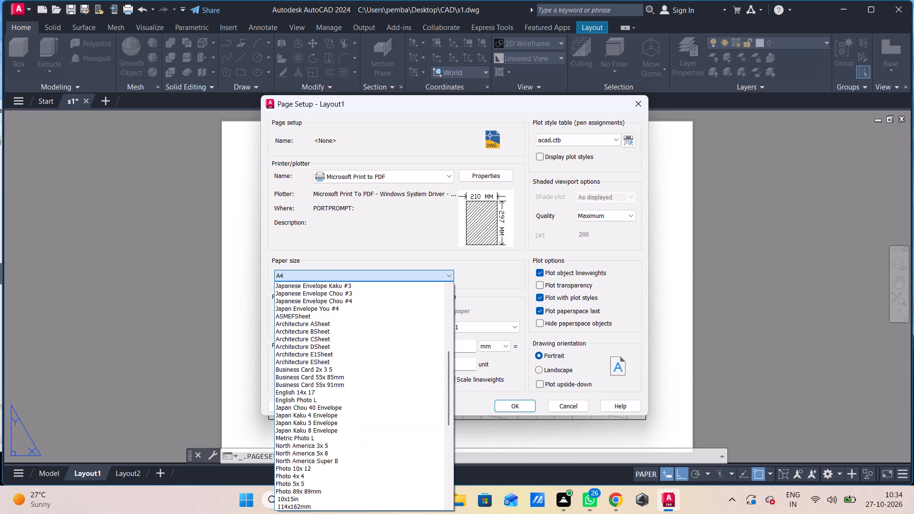
middle_click_drag(342, 362, 354, 322)
scroll(354, 321, "up", 2)
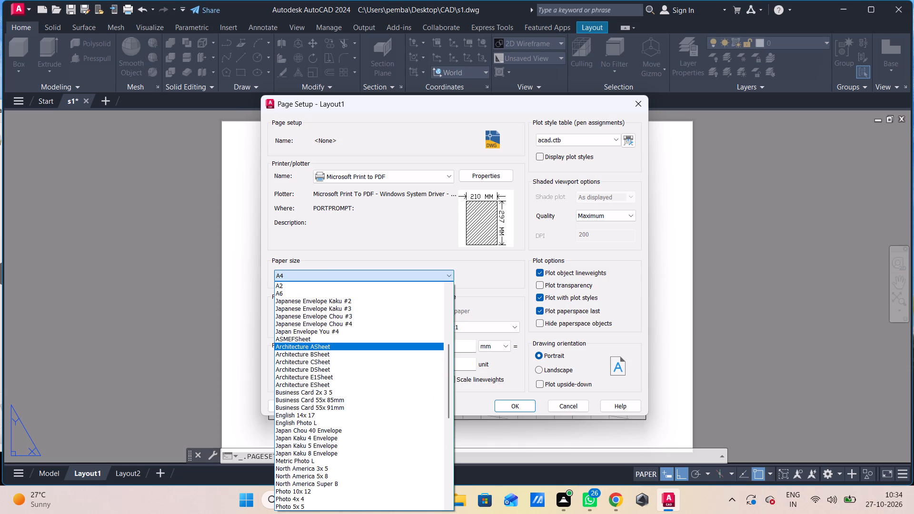
scroll(354, 321, "up", 7)
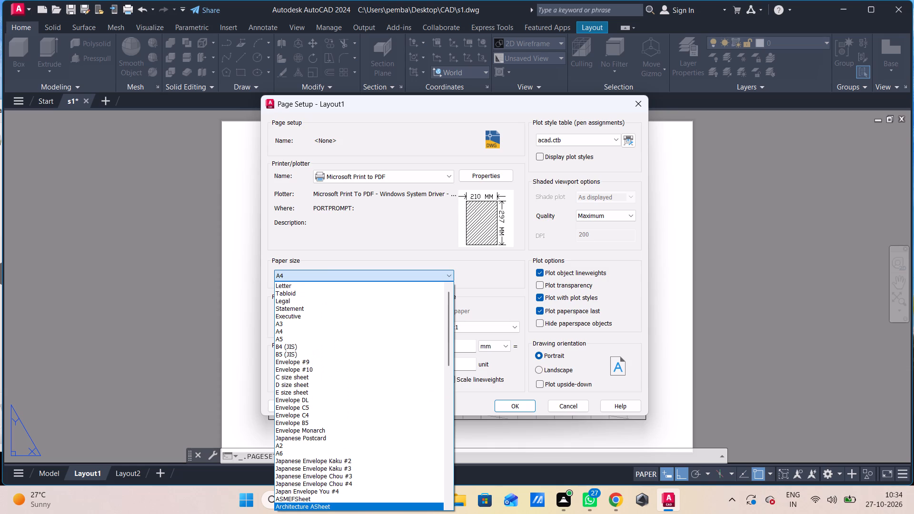
scroll(354, 321, "up", 7)
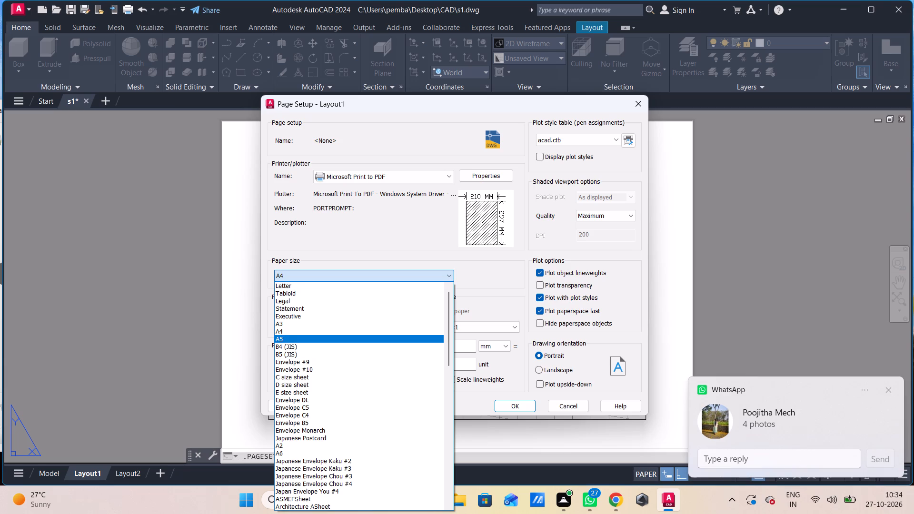
double_click(335, 332)
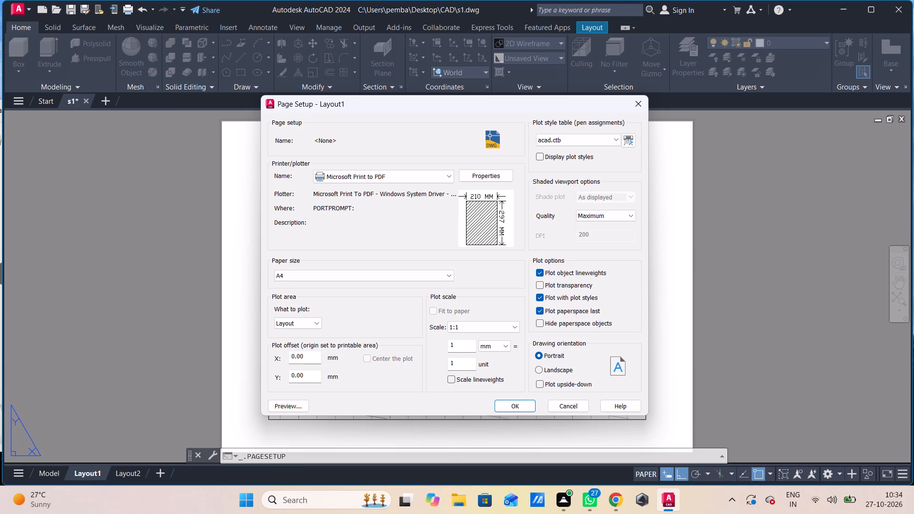
Set Layout1's plotter to DWG To PDF.pc3 with the ISO full bleed A4 (210.00 x 297.00 MM) paper size.
left_click(439, 177)
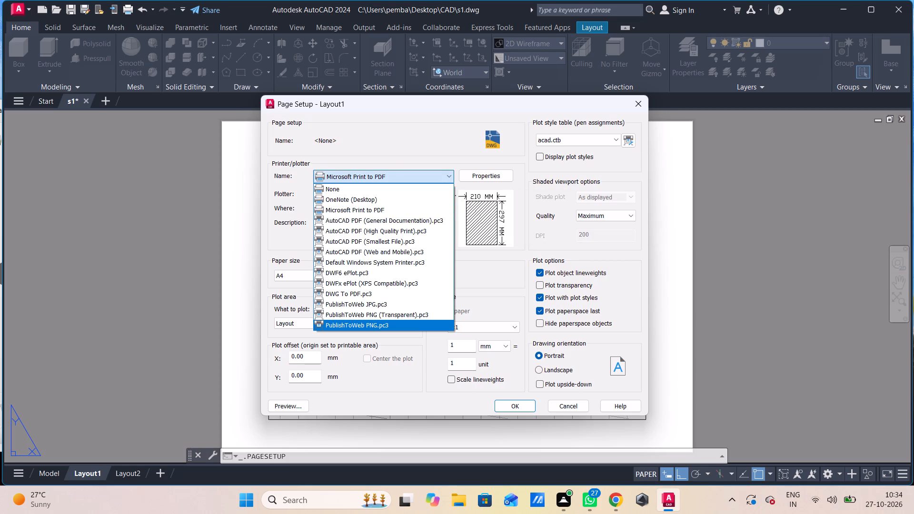
left_click(369, 295)
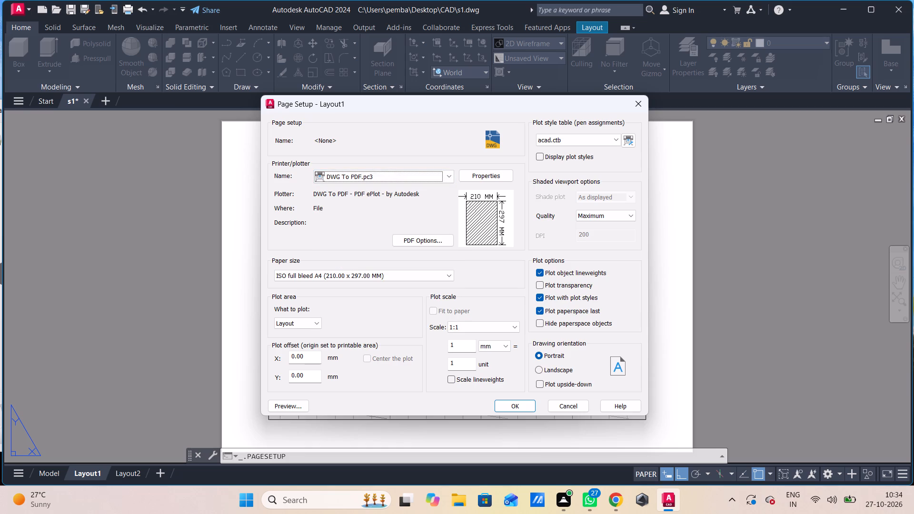
left_click(338, 277)
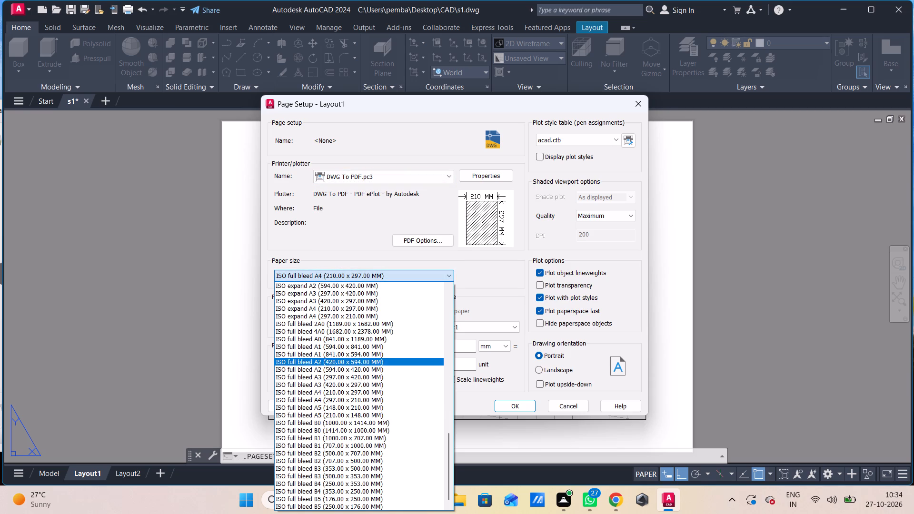
left_click(302, 394)
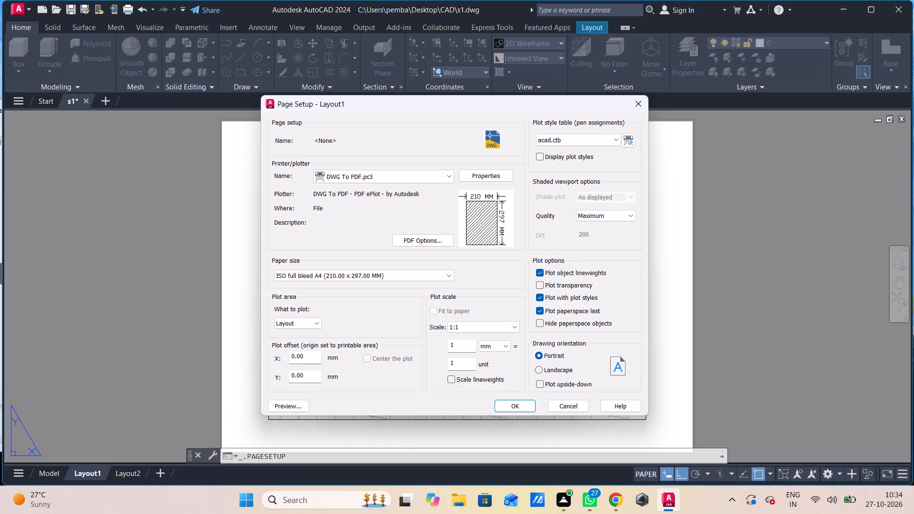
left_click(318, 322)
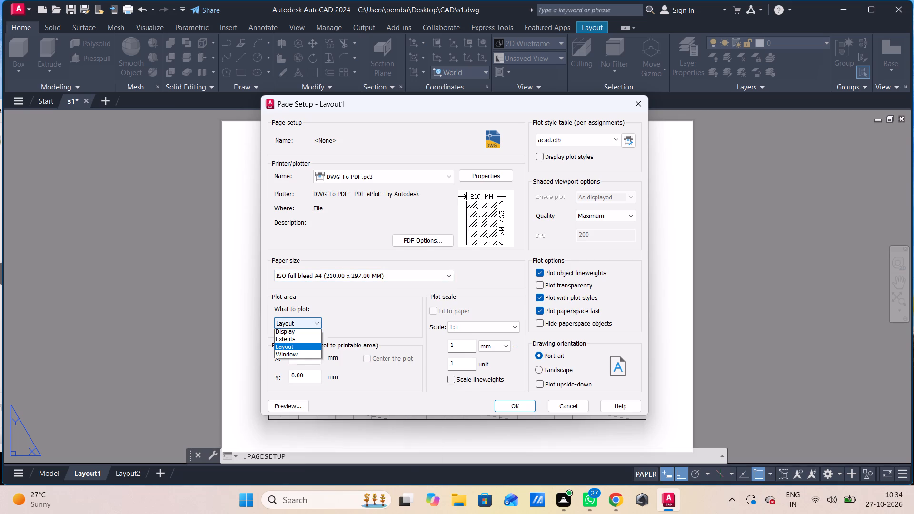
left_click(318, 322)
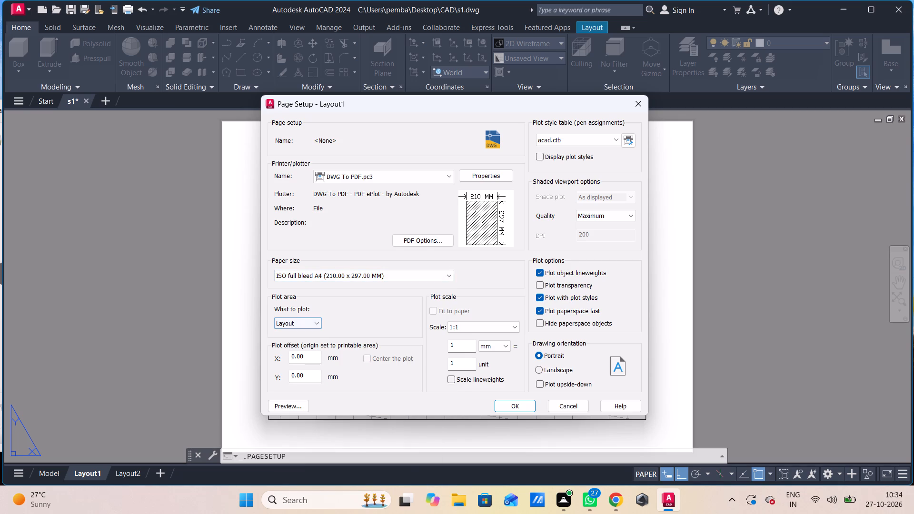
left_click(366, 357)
Preview the Layout1 plot on the portrait sheet to check how the part fits the page.
left_click(291, 405)
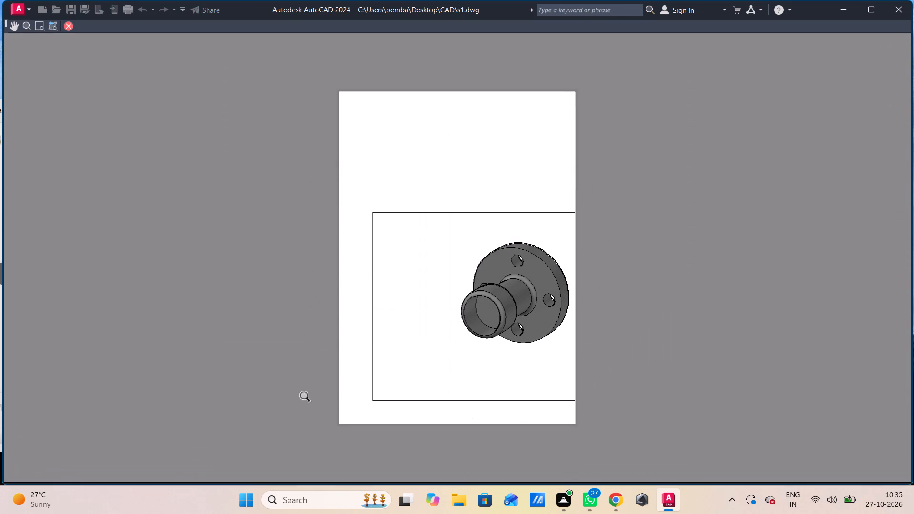
left_click_drag(448, 352, 425, 352)
left_click_drag(485, 325, 450, 328)
left_click_drag(450, 328, 444, 329)
left_click_drag(481, 316, 484, 321)
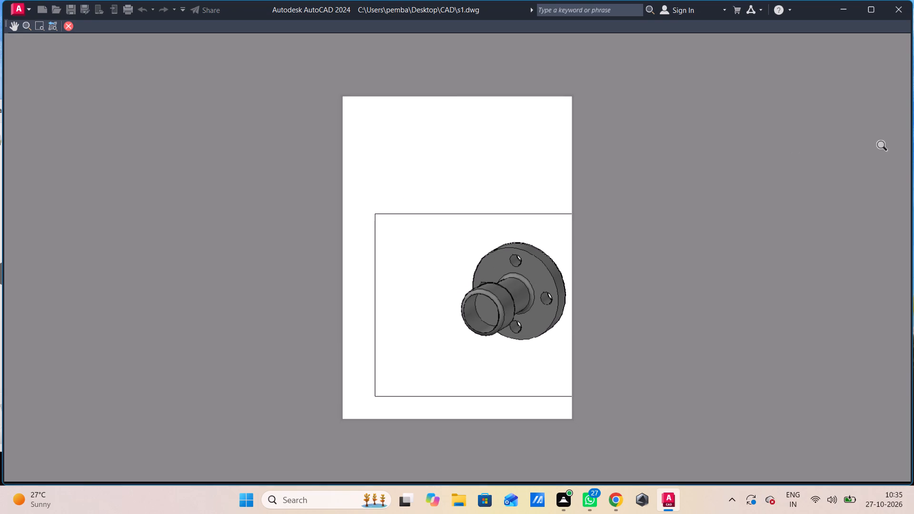
left_click(902, 14)
left_click(890, 9)
key("Escape")
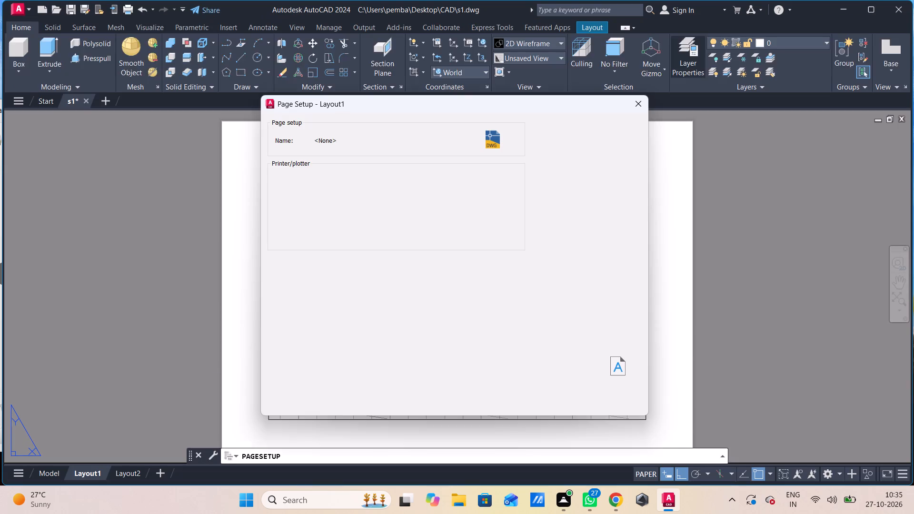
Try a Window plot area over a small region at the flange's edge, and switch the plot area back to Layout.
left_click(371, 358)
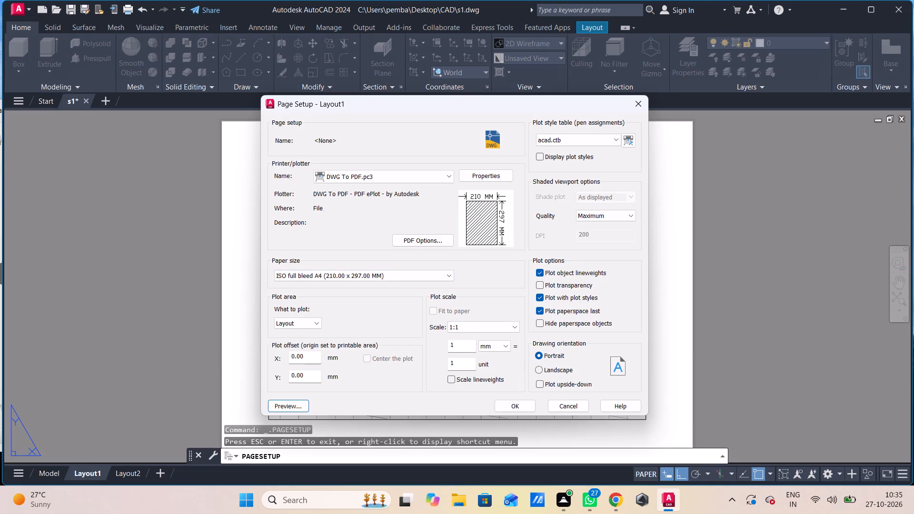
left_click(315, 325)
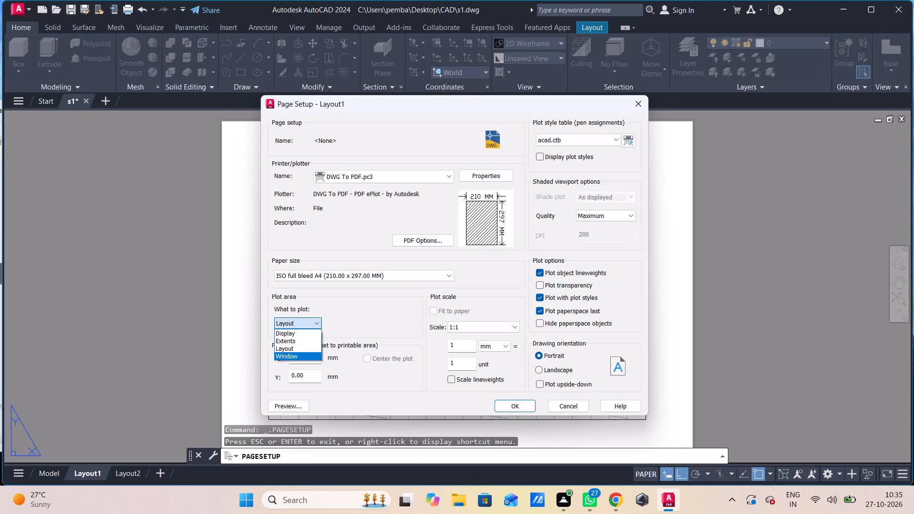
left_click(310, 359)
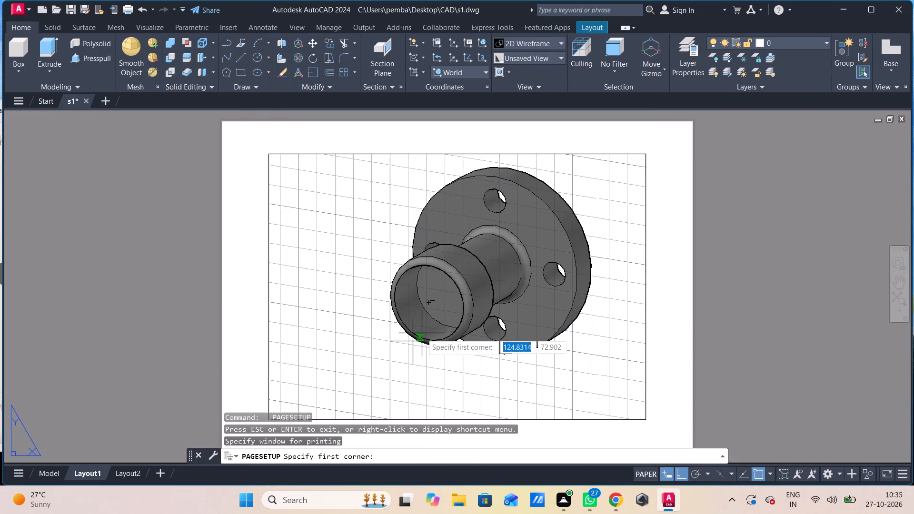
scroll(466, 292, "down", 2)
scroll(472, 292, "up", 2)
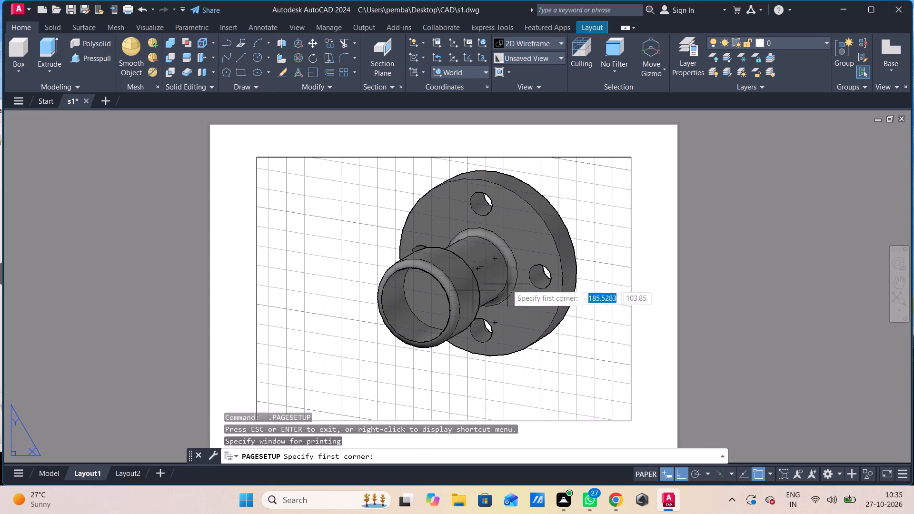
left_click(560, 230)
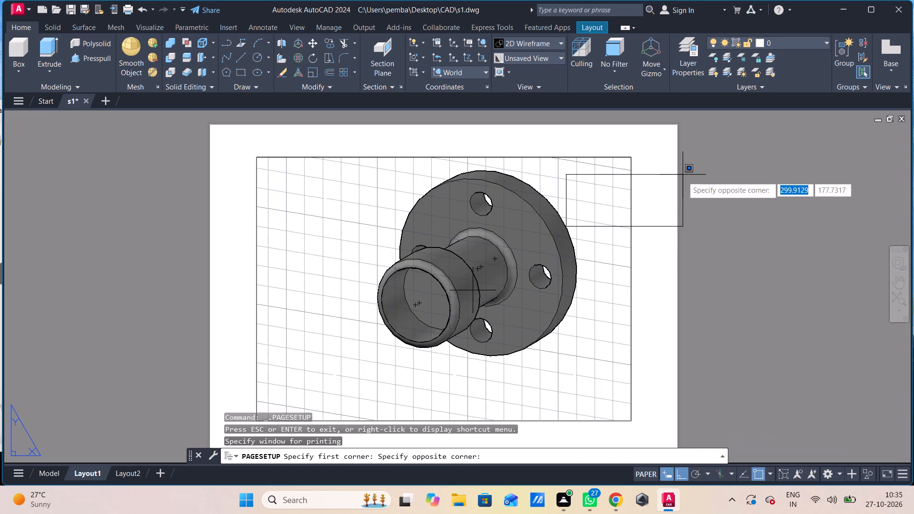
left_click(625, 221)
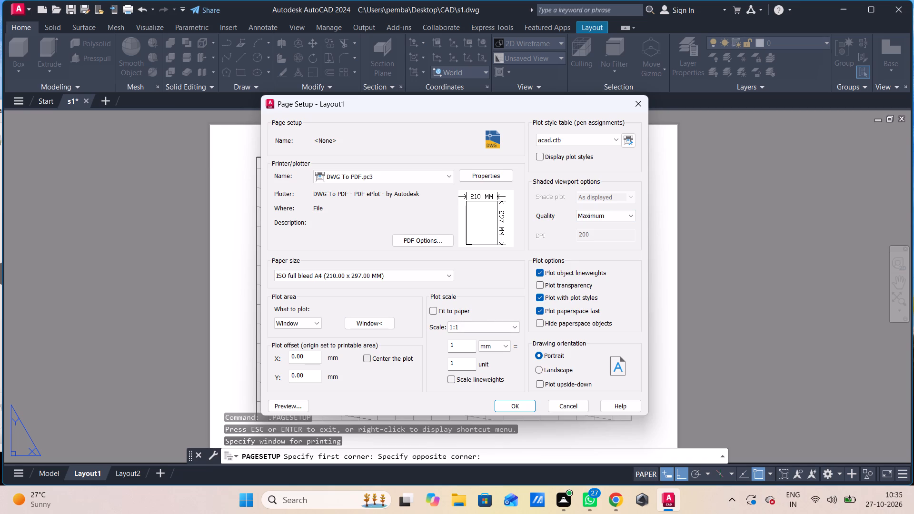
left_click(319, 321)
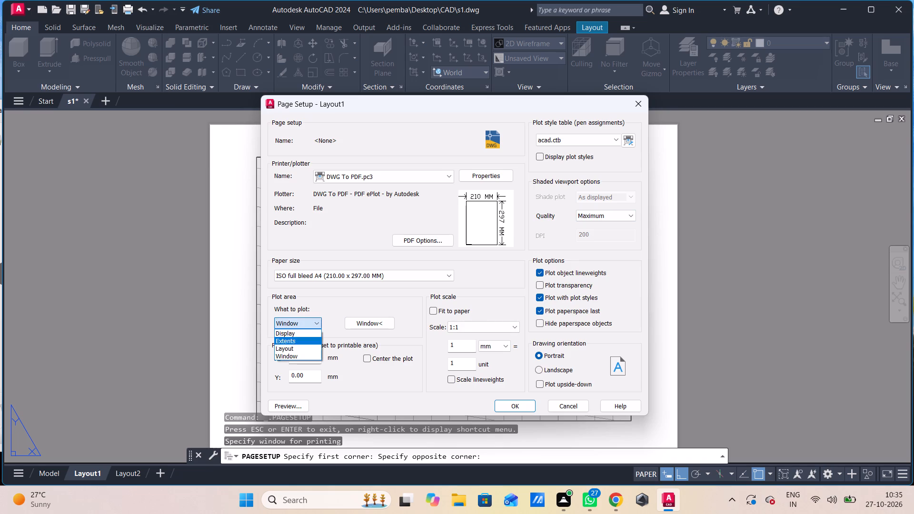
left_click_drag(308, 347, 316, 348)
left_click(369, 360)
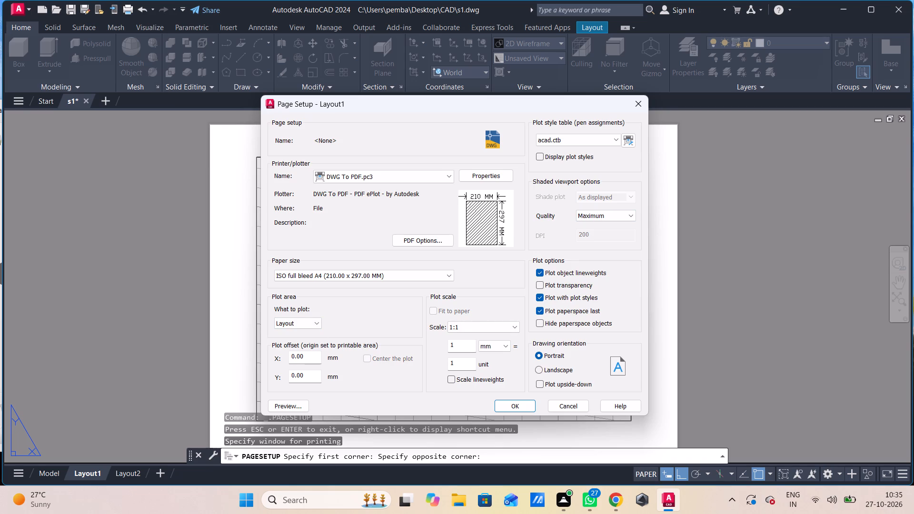
Set the plot area to Display and centre the plot on the paper.
left_click(324, 324)
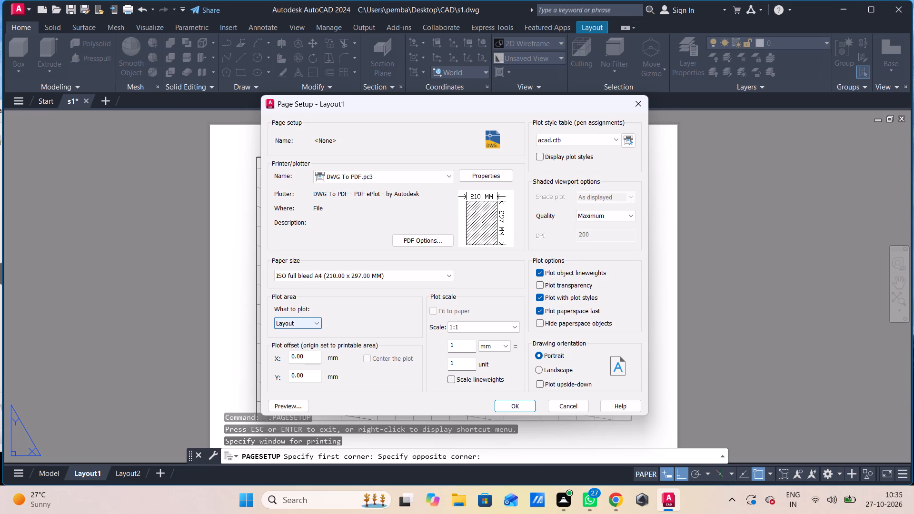
left_click(319, 323)
left_click_drag(313, 335, 318, 336)
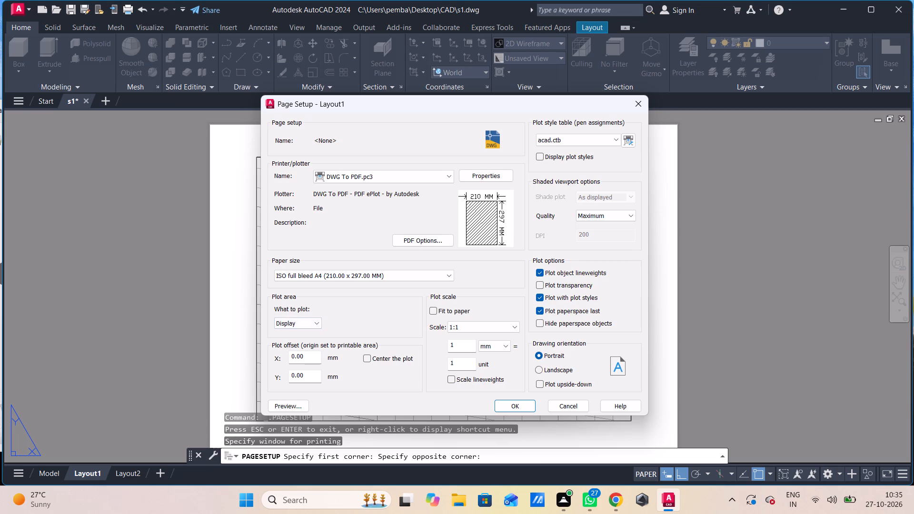
left_click(368, 358)
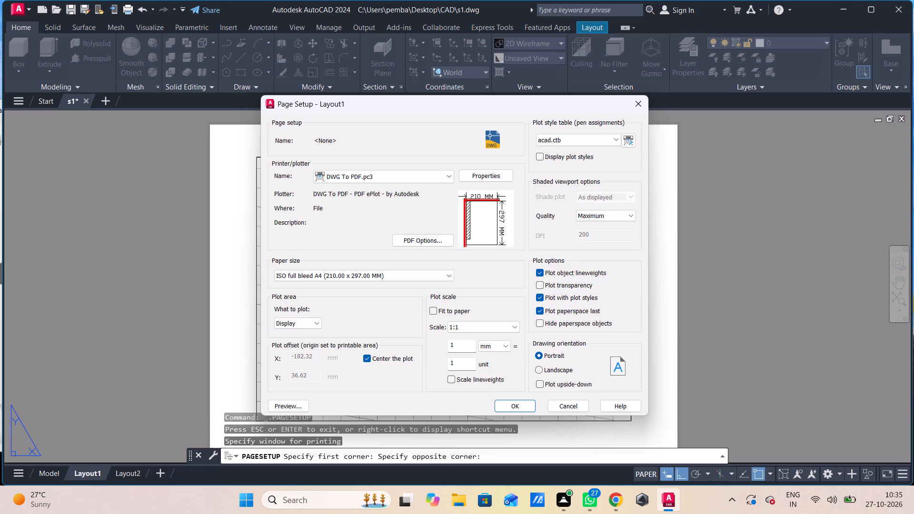
Preview the centred Display plot of Layout1.
left_click(298, 405)
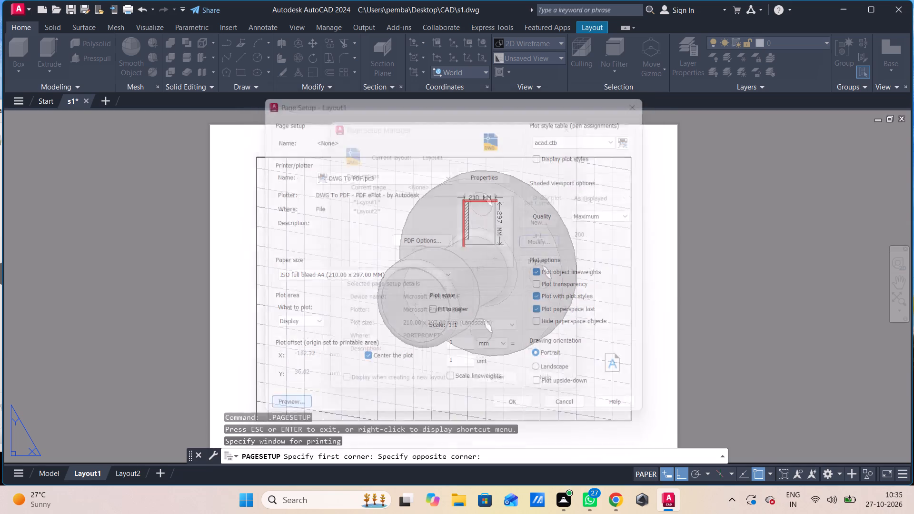
left_click_drag(479, 296, 459, 311)
key("Escape")
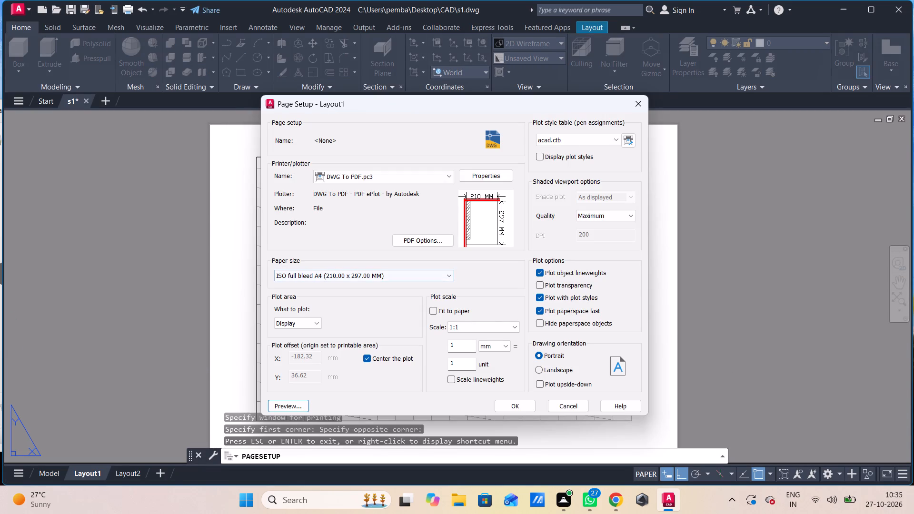
Set the paper size to ISO full bleed A4 (297.00 x 210.00 MM).
scroll(445, 280, "down", 2)
scroll(450, 273, "up", 2)
scroll(460, 242, "down", 2)
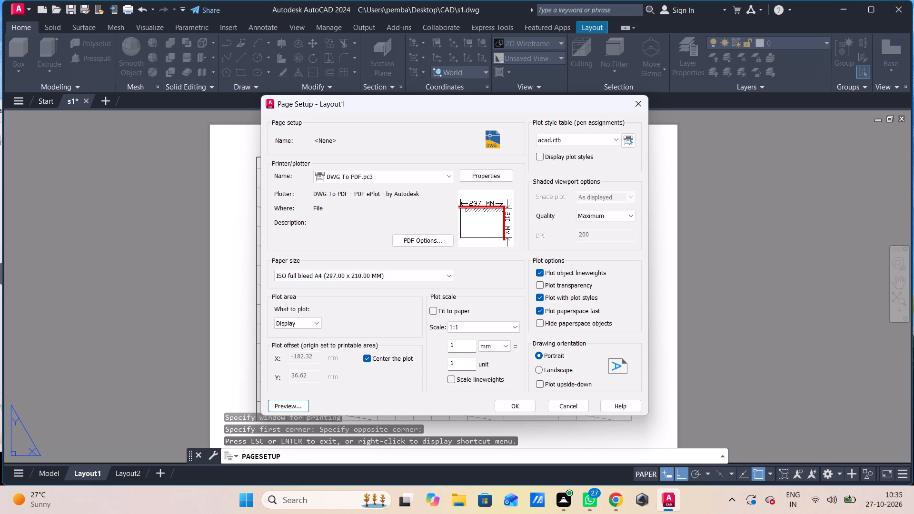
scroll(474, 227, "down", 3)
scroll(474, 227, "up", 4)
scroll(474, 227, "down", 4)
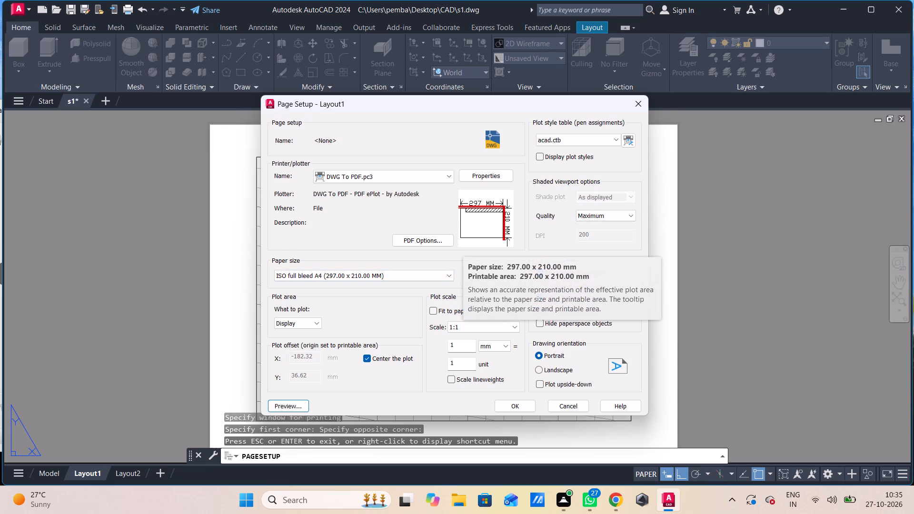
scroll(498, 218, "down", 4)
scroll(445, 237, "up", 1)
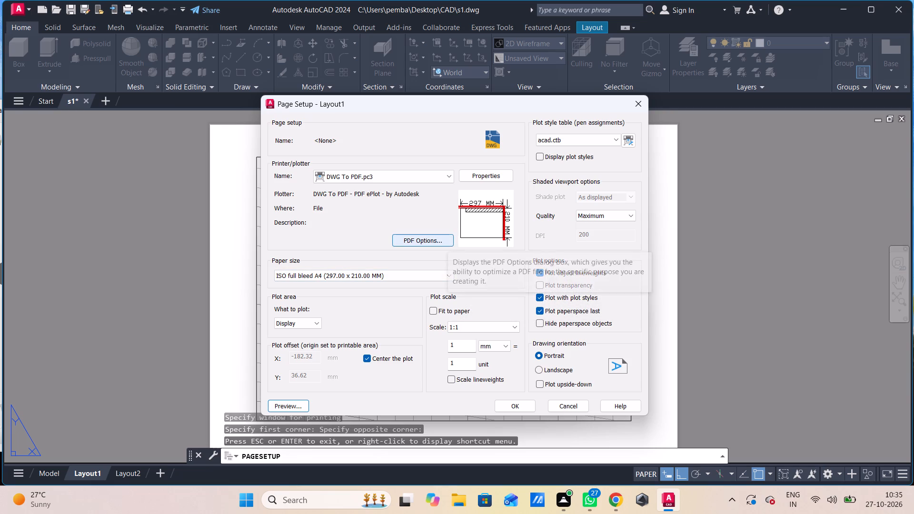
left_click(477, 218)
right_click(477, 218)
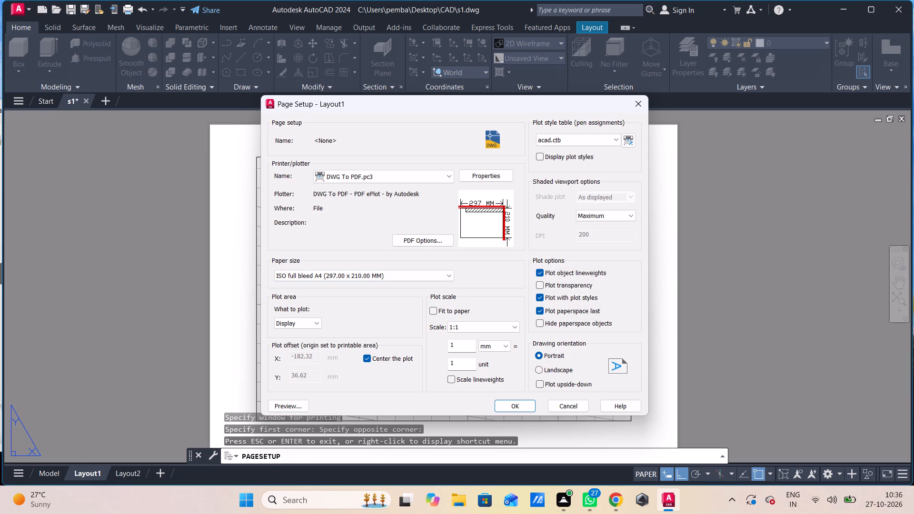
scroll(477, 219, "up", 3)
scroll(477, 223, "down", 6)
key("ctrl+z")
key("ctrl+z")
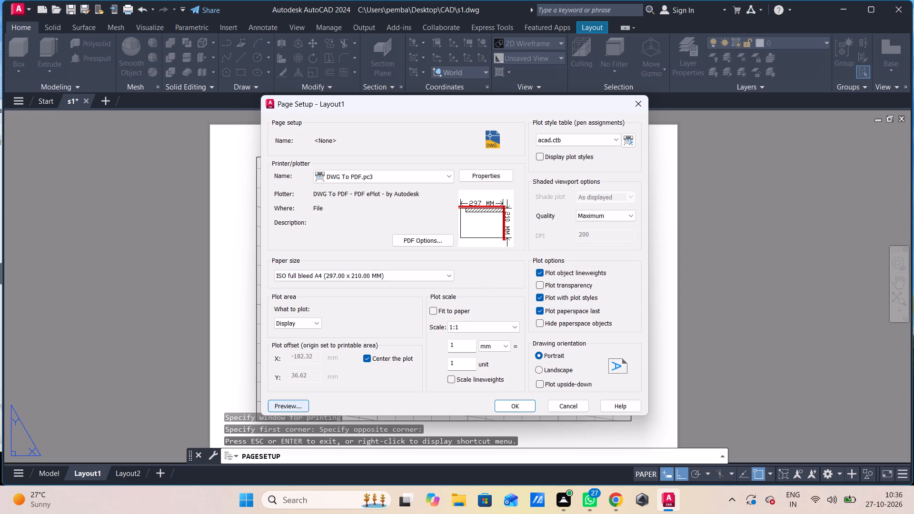
Preview the centred Display plot of Layout1 on the full bleed A4 paper.
left_click(288, 404)
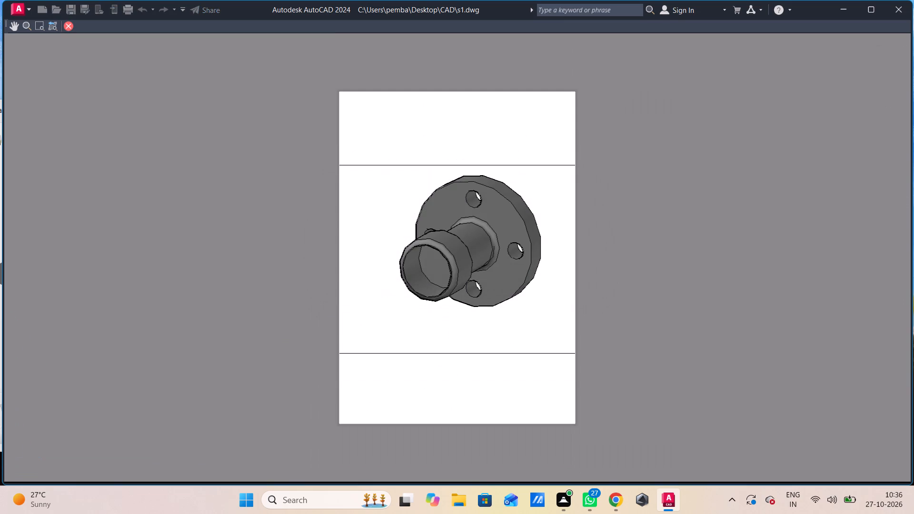
key("Escape")
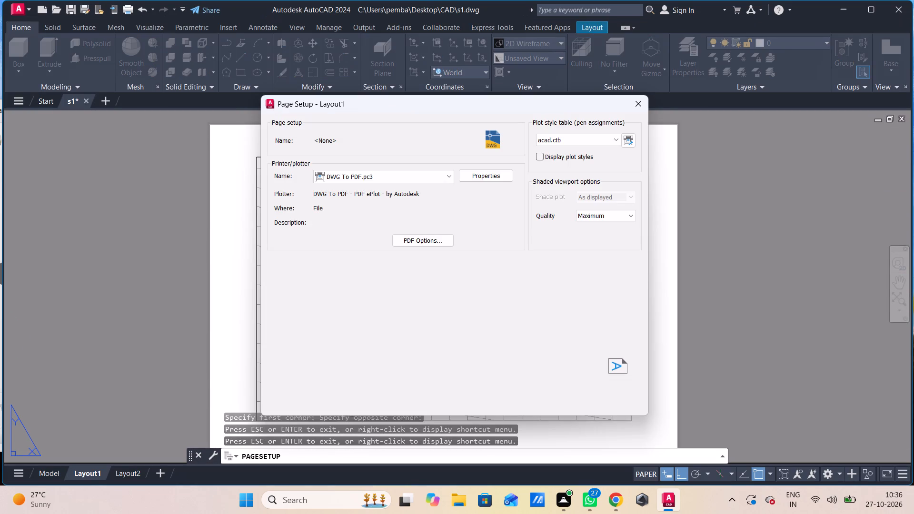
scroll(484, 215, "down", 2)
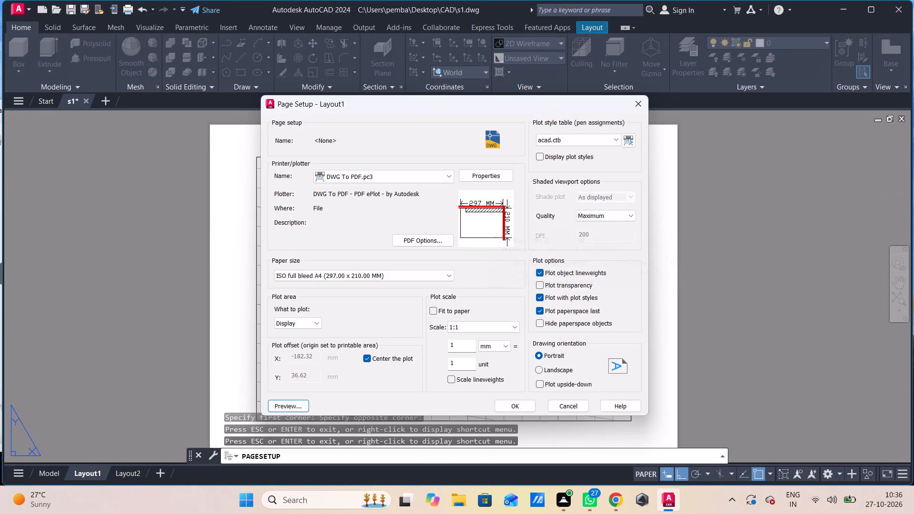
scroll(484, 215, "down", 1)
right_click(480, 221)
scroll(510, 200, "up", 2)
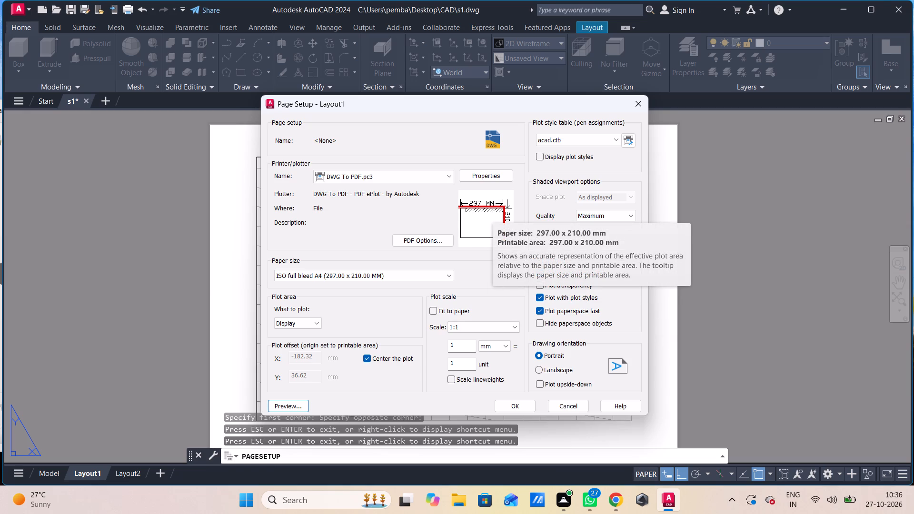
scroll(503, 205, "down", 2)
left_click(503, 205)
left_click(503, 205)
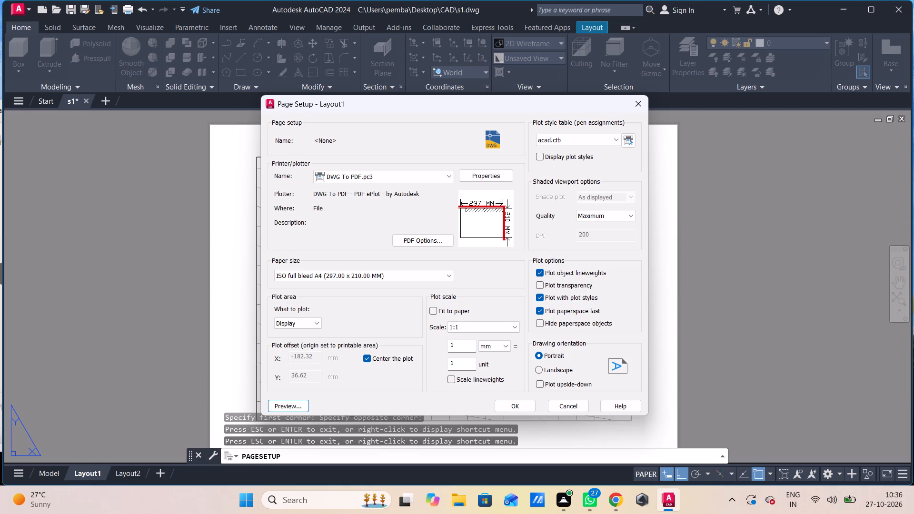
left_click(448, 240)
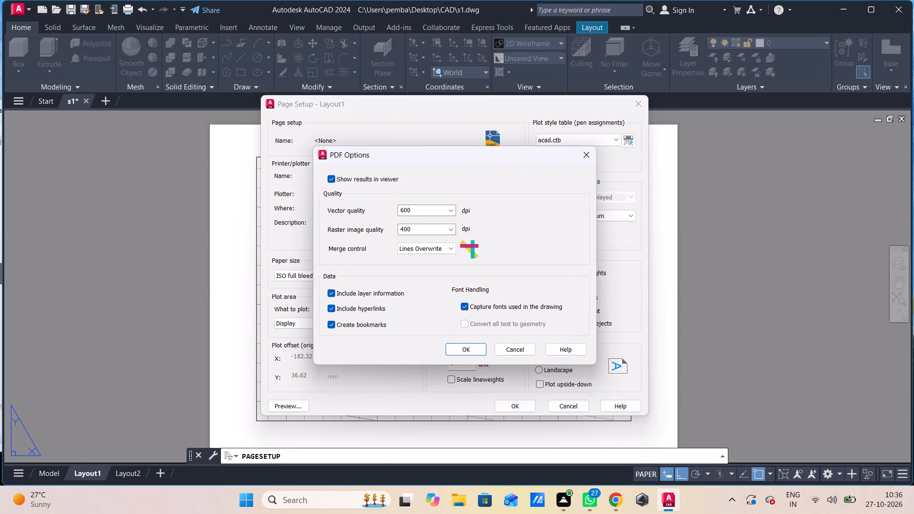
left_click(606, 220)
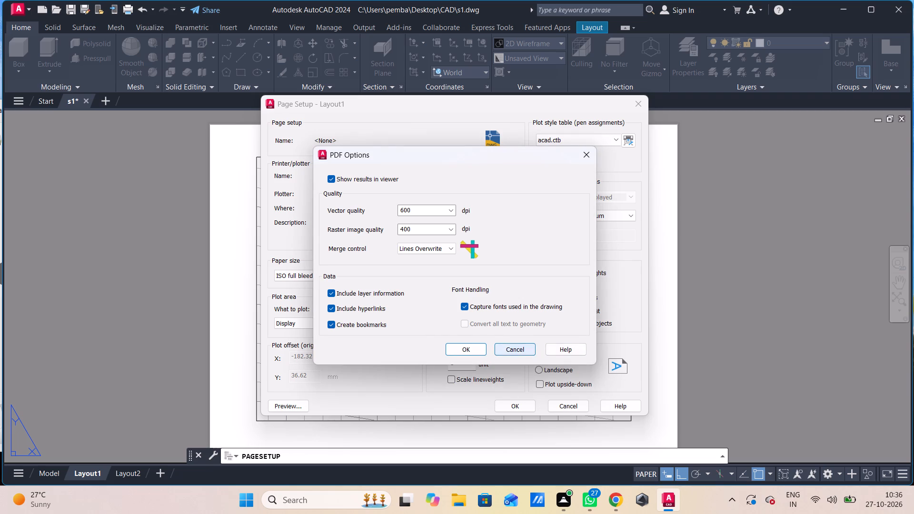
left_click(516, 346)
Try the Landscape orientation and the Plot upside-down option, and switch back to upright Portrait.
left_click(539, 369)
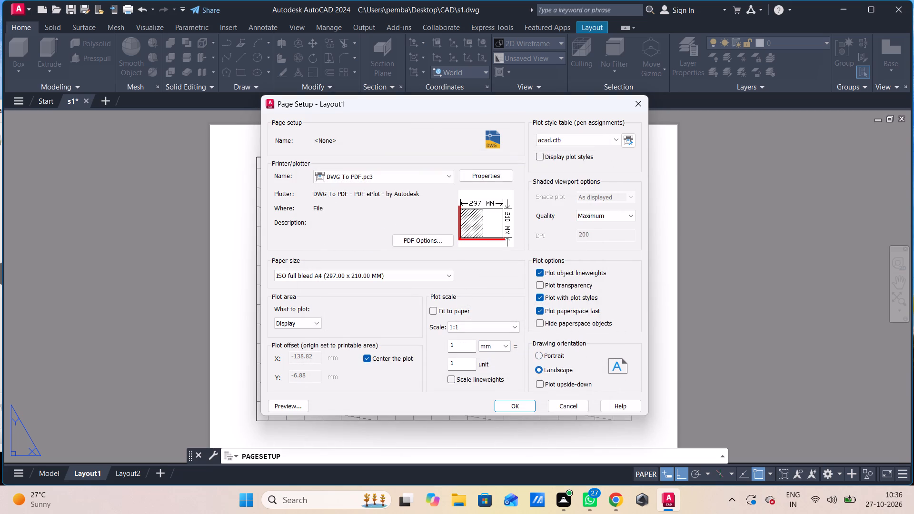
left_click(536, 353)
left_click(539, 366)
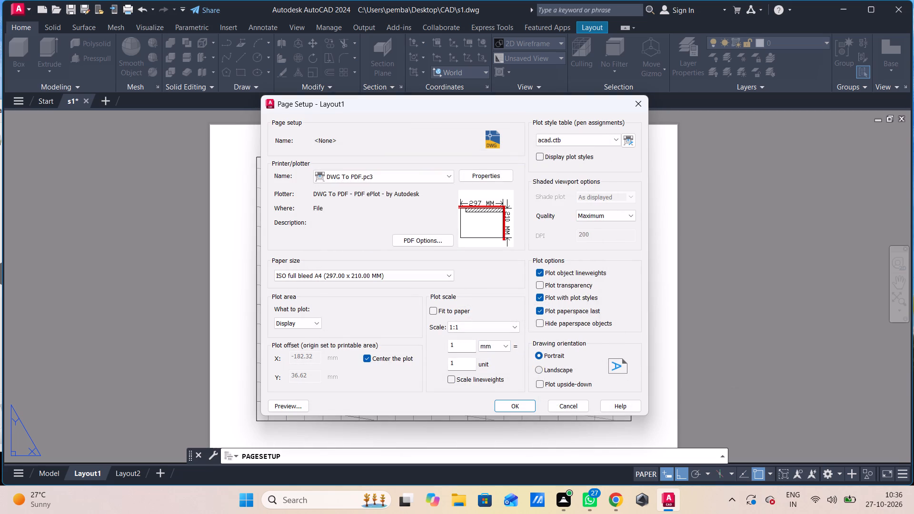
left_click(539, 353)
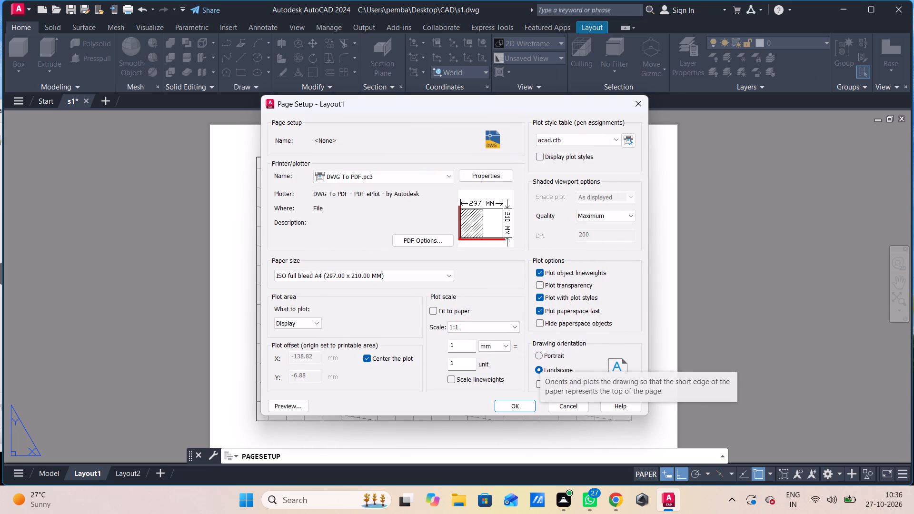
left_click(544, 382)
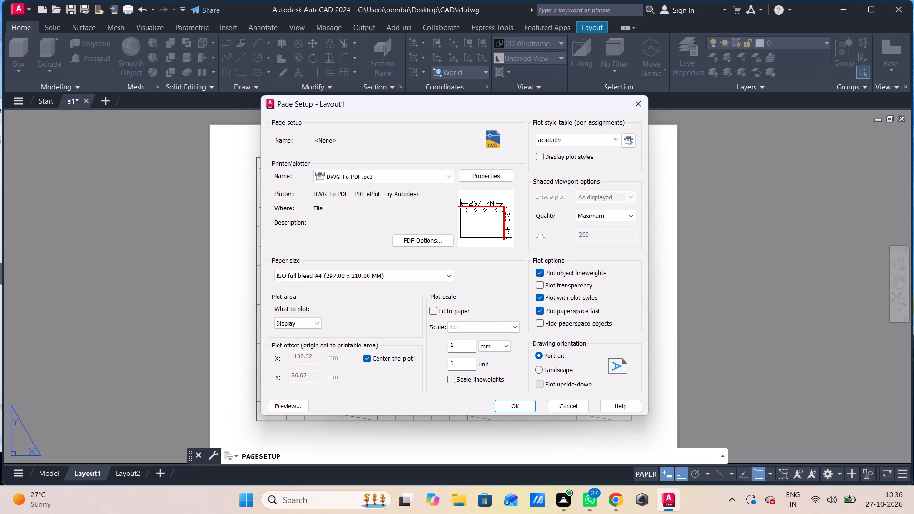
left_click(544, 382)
Accept the Layout1 page setup and close the Page Setup Manager.
scroll(623, 352, "up", 1)
scroll(623, 352, "down", 2)
double_click(620, 366)
left_click(513, 406)
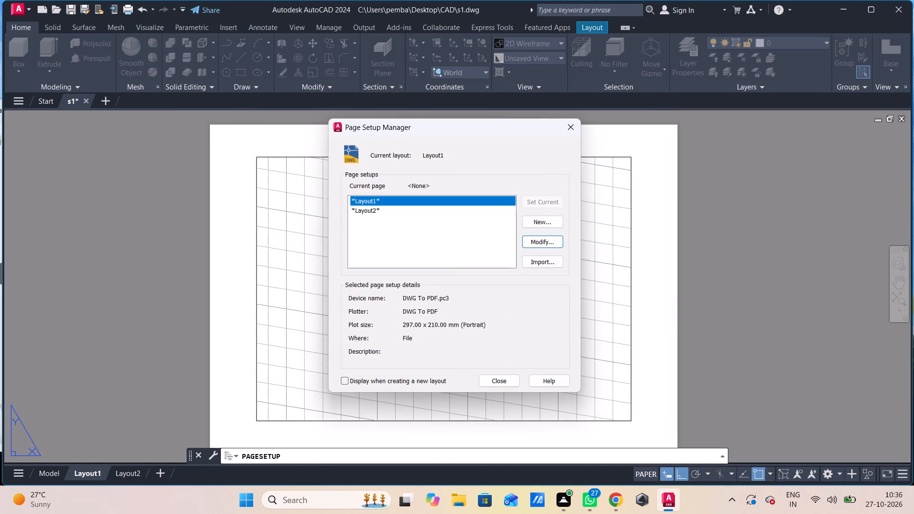
left_click(504, 383)
Delete the viewport showing the flanged part from Layout1.
left_click(587, 274)
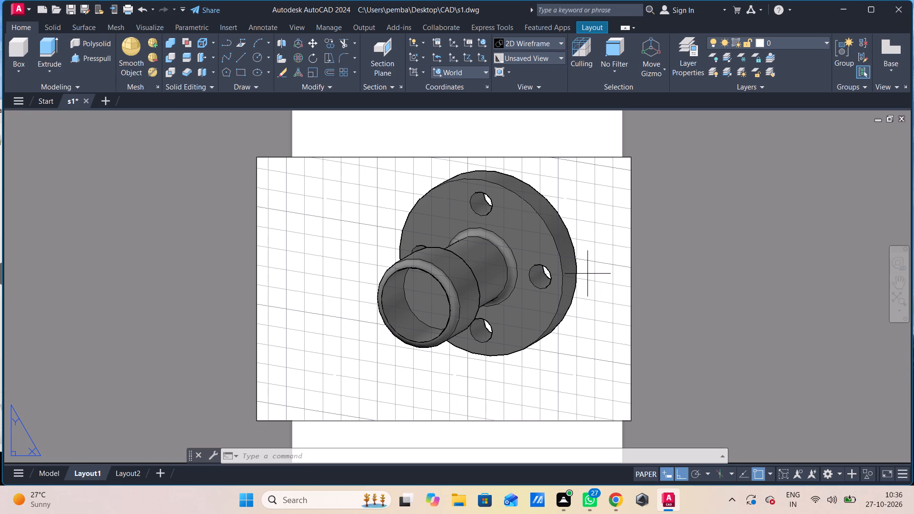
left_click(556, 372)
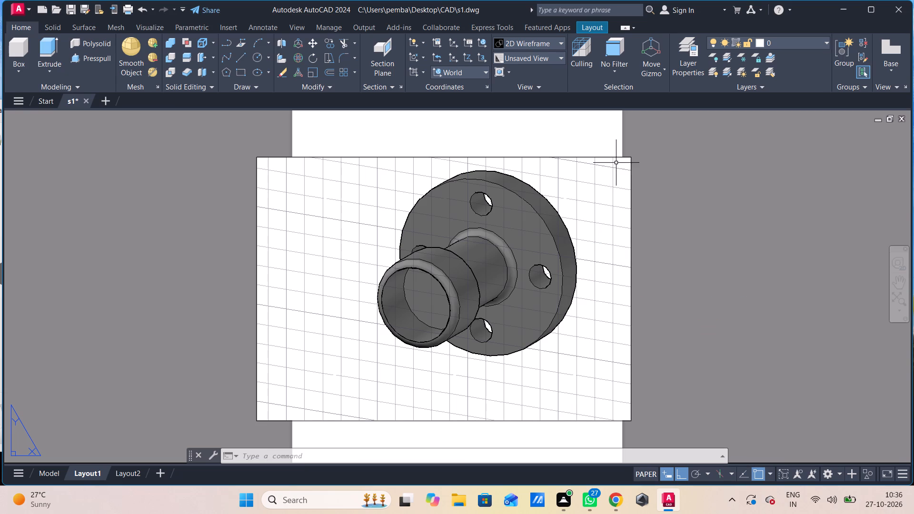
left_click(618, 157)
key("Delete")
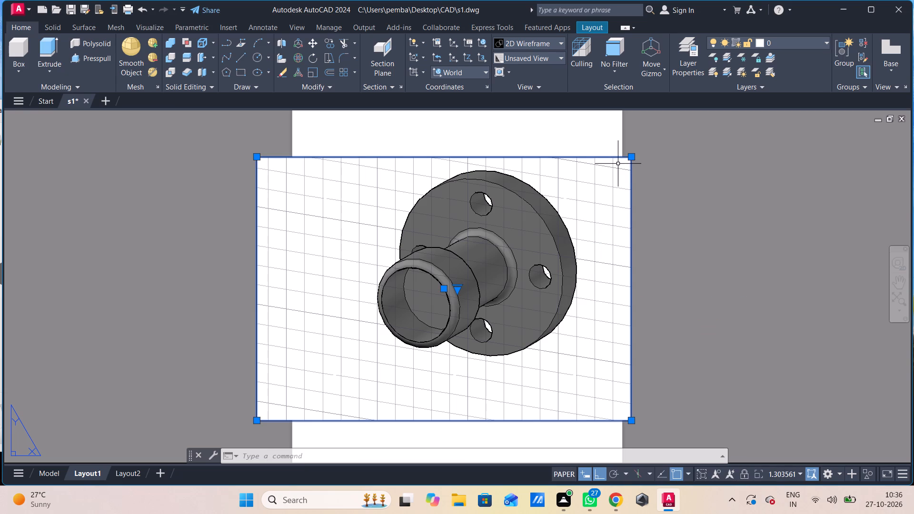
scroll(618, 164, "down", 2)
middle_click_drag(618, 168, 556, 206)
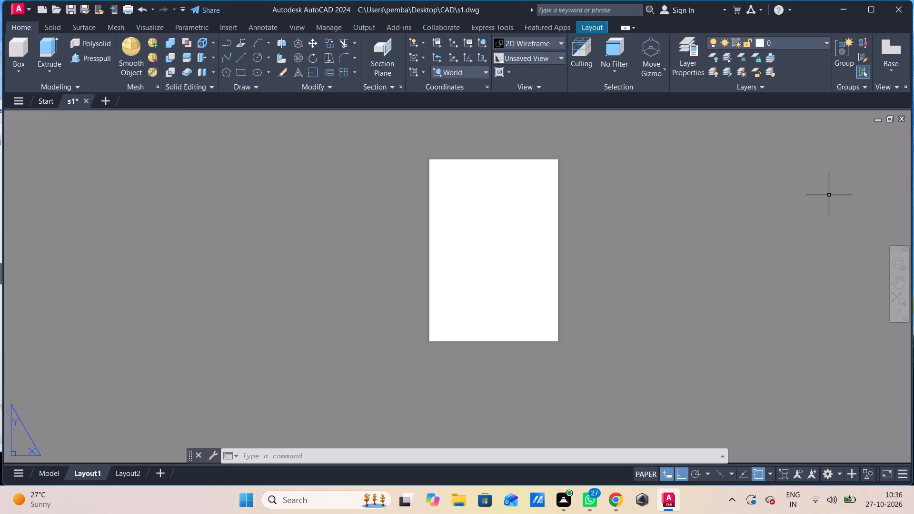
Insert the recently used block tittleblock1 on Layout1 near the paper's upper-left corner.
key("i")
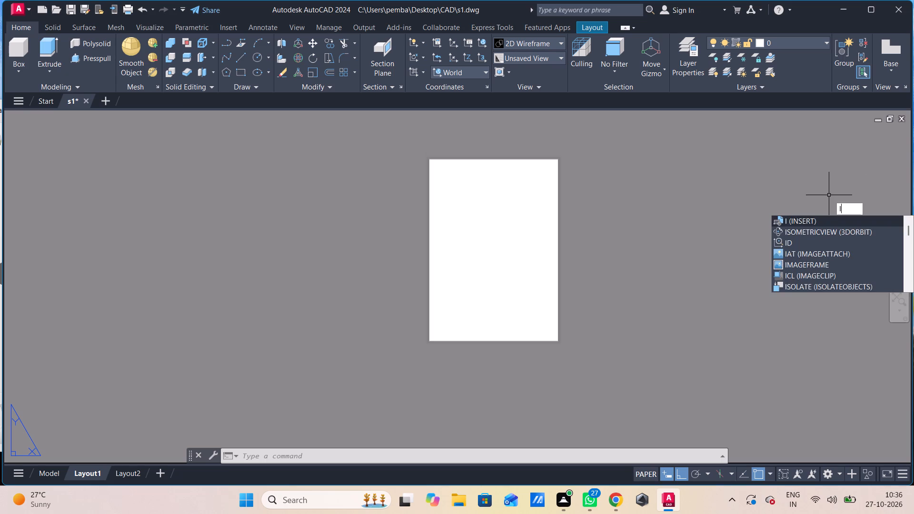
left_click(820, 216)
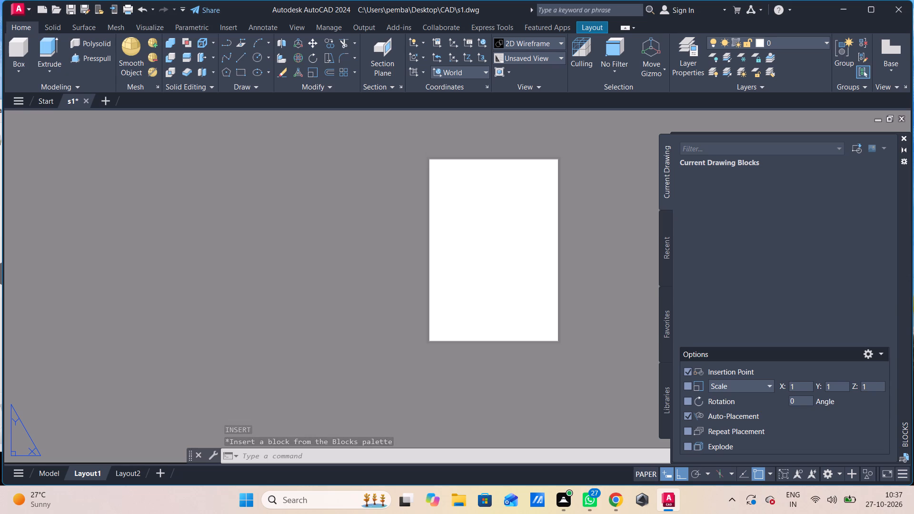
left_click(666, 235)
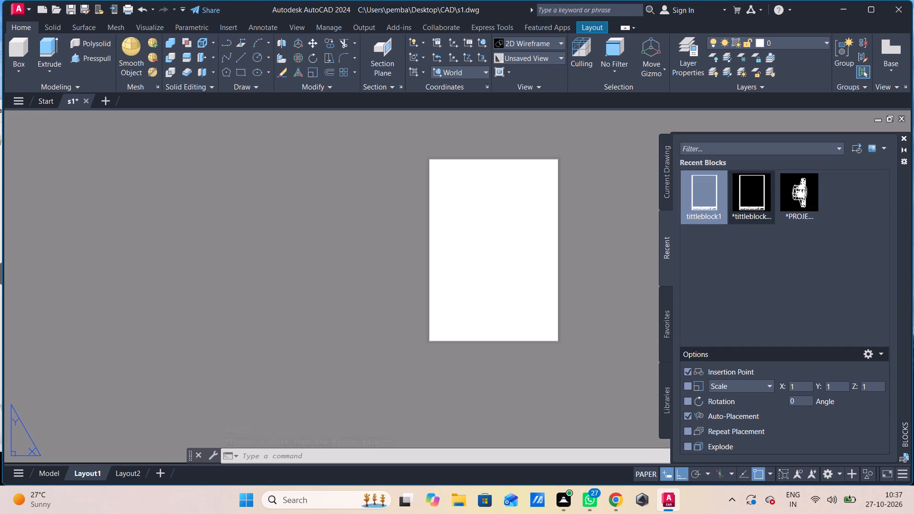
left_click(715, 201)
left_click_drag(712, 204, 659, 227)
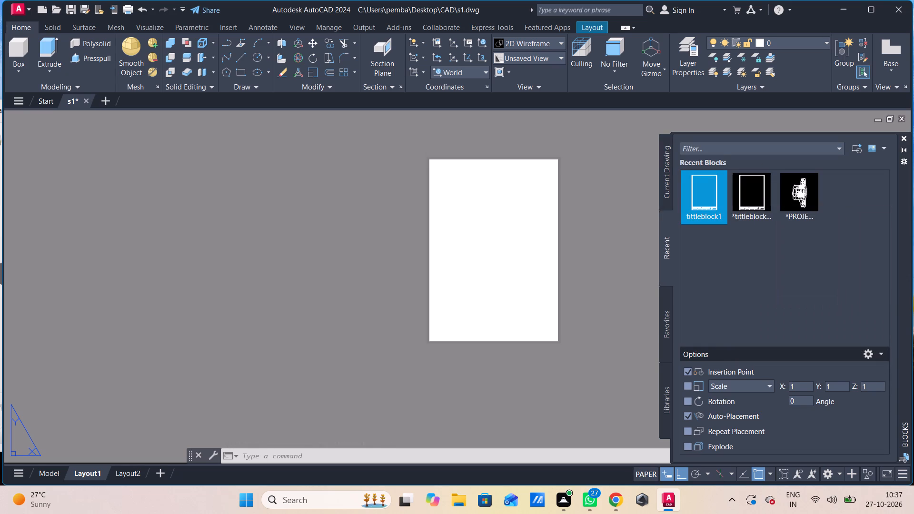
left_click_drag(659, 227, 655, 232)
left_click_drag(691, 193, 599, 225)
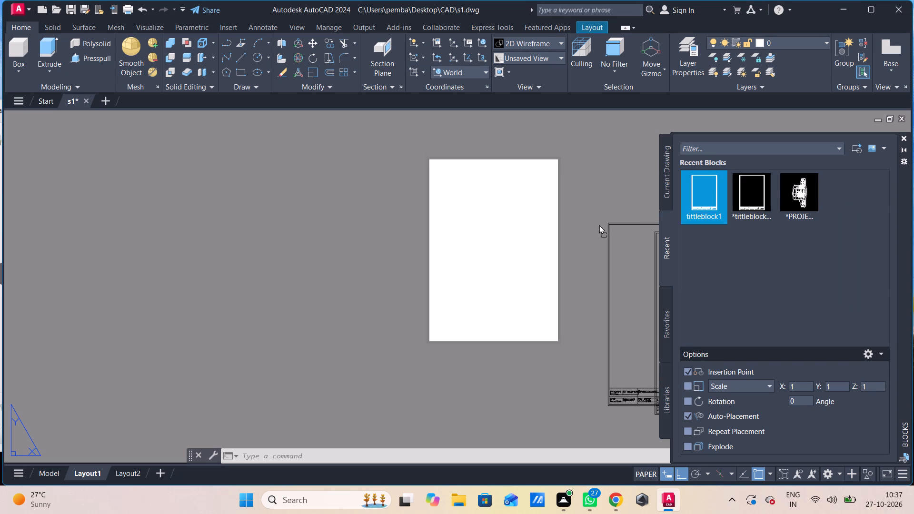
left_click_drag(599, 225, 427, 160)
scroll(420, 157, "up", 5)
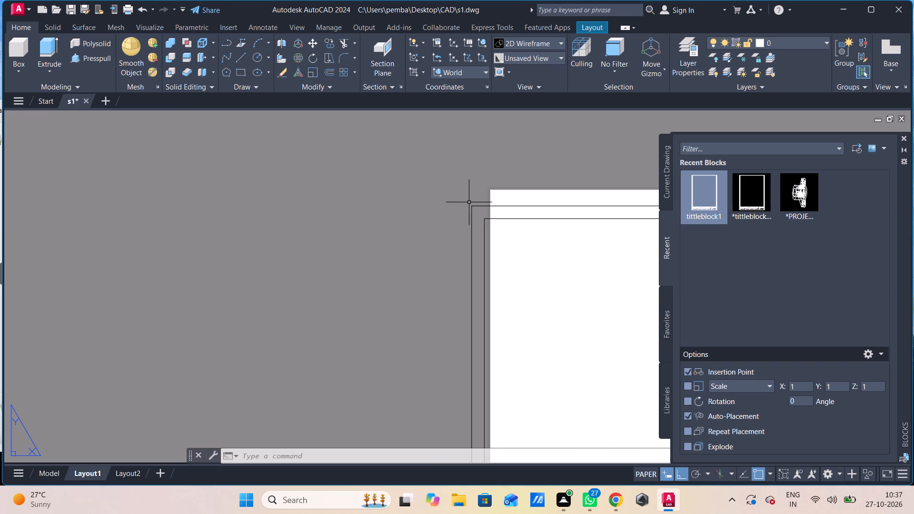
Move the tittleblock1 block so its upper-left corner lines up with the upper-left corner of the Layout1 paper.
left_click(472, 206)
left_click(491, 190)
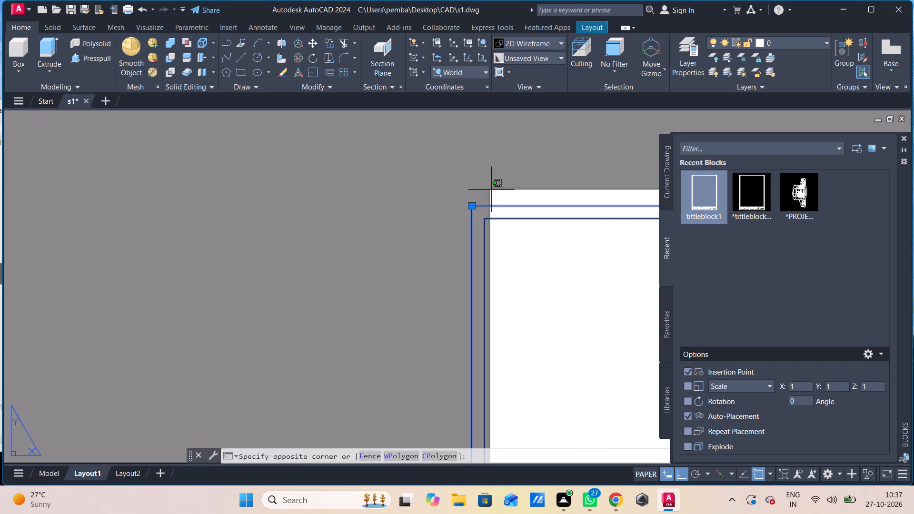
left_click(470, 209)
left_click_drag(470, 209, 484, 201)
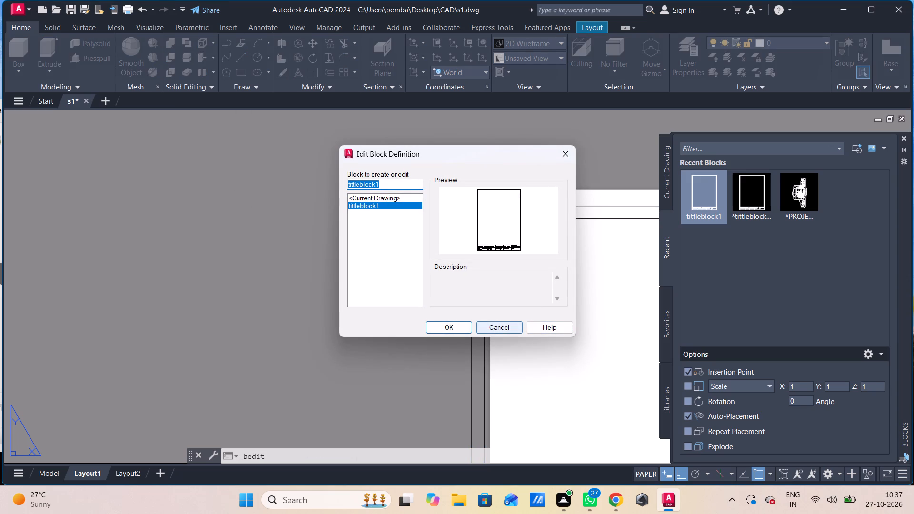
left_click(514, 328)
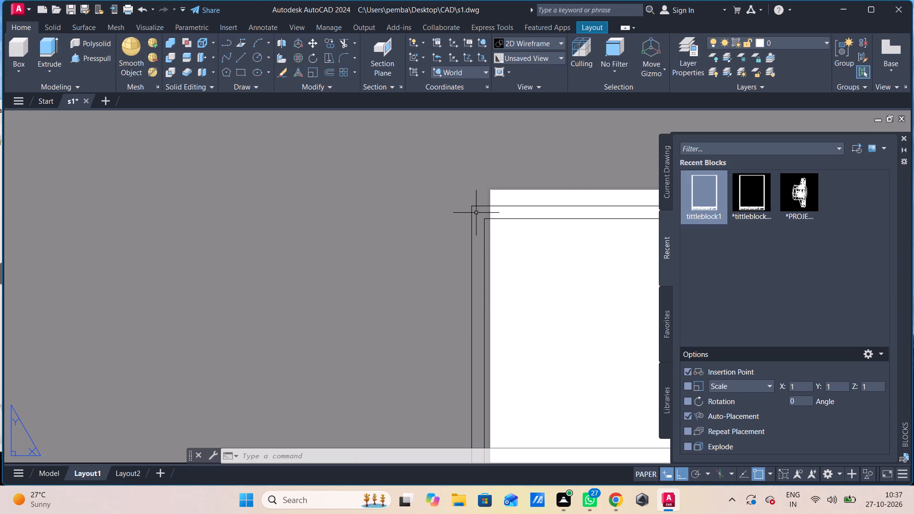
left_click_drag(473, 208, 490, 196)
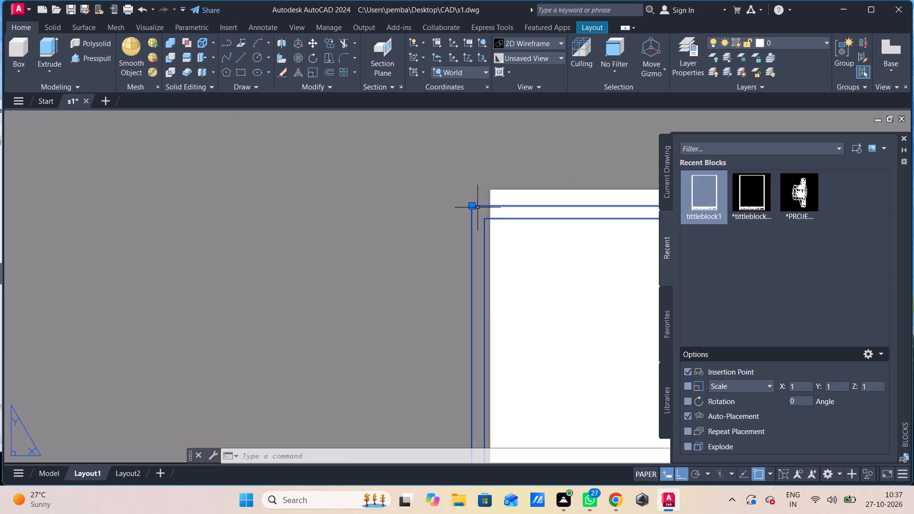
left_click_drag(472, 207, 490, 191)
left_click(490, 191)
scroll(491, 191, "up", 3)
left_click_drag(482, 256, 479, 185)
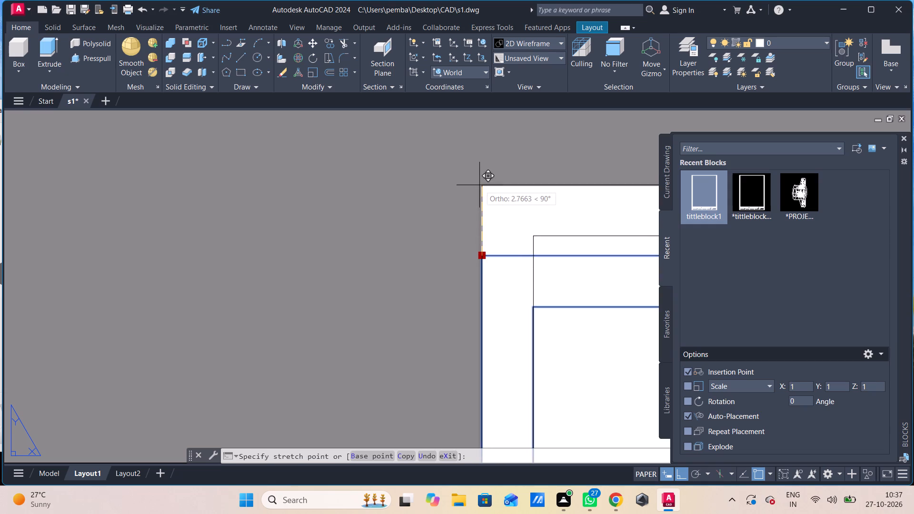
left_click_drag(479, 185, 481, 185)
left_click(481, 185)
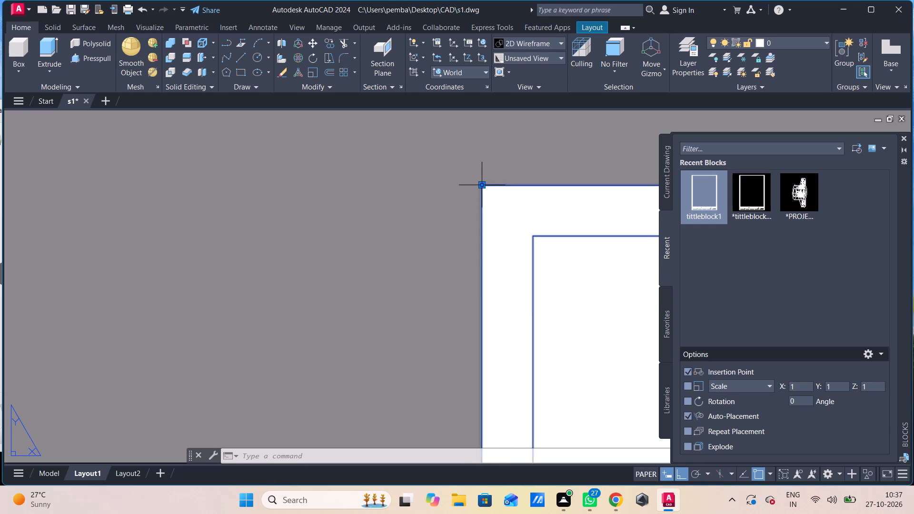
Delete both title blocks from Layout1, the one on the paper and the stray one beside it.
scroll(492, 198, "down", 5)
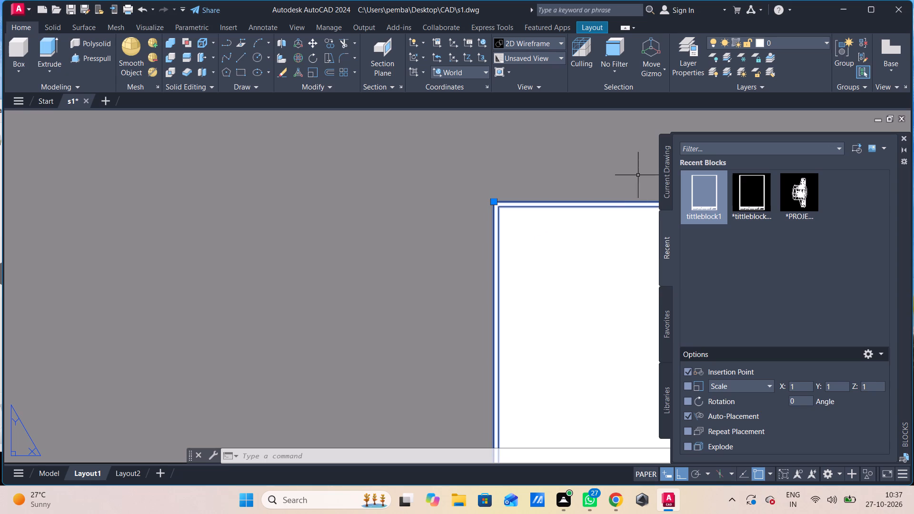
middle_click_drag(623, 213, 353, 169)
scroll(351, 168, "down", 3)
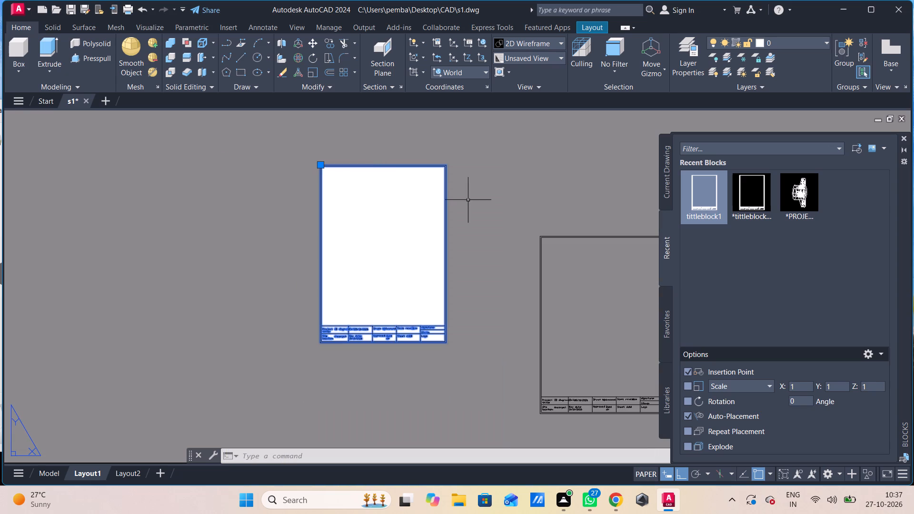
left_click(556, 234)
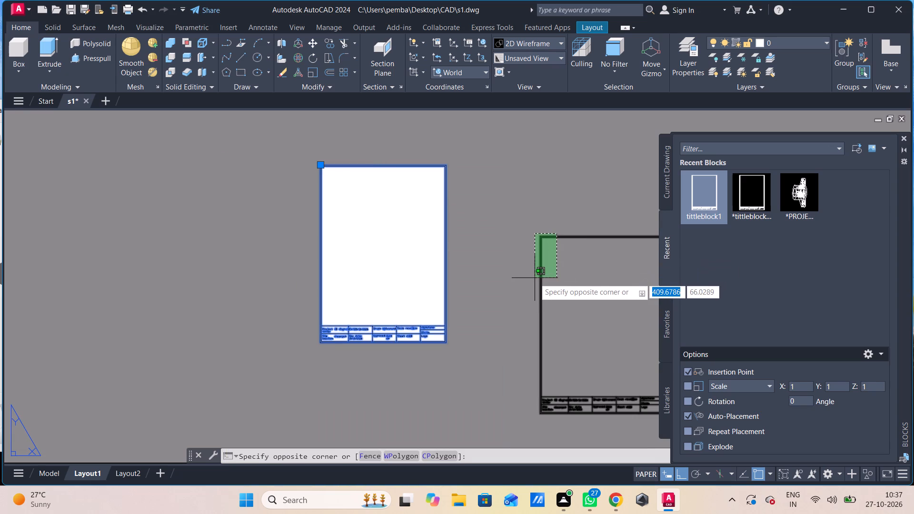
left_click(535, 278)
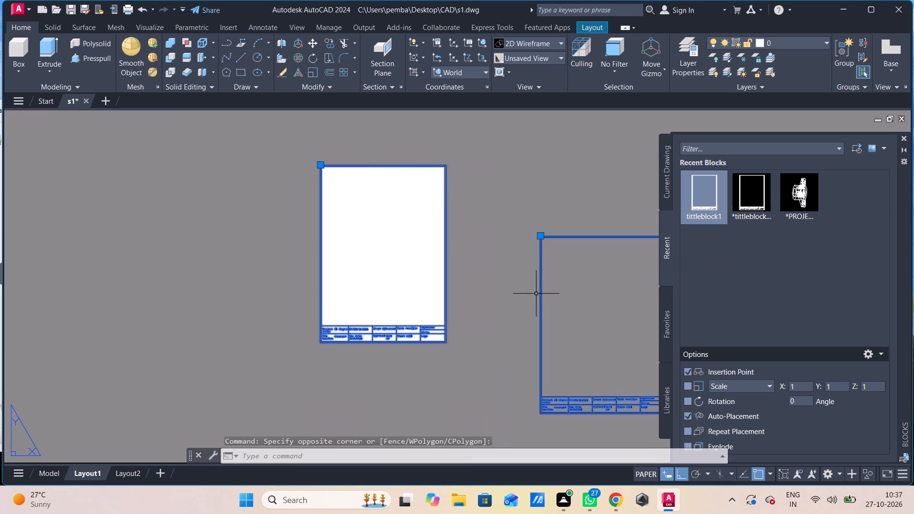
key("Pause")
key("Delete")
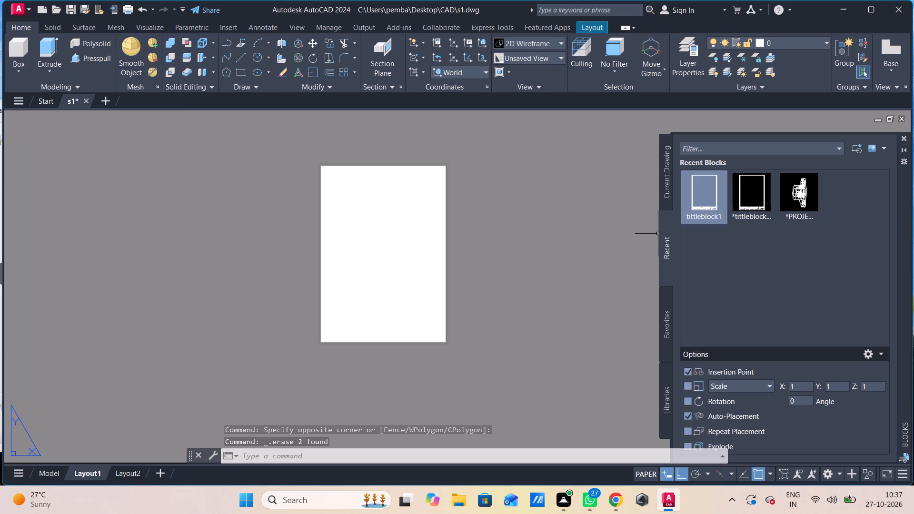
Insert the other recent title block, the one with the asterisk in its name, near the paper's upper-left corner on Layout1.
left_click(754, 216)
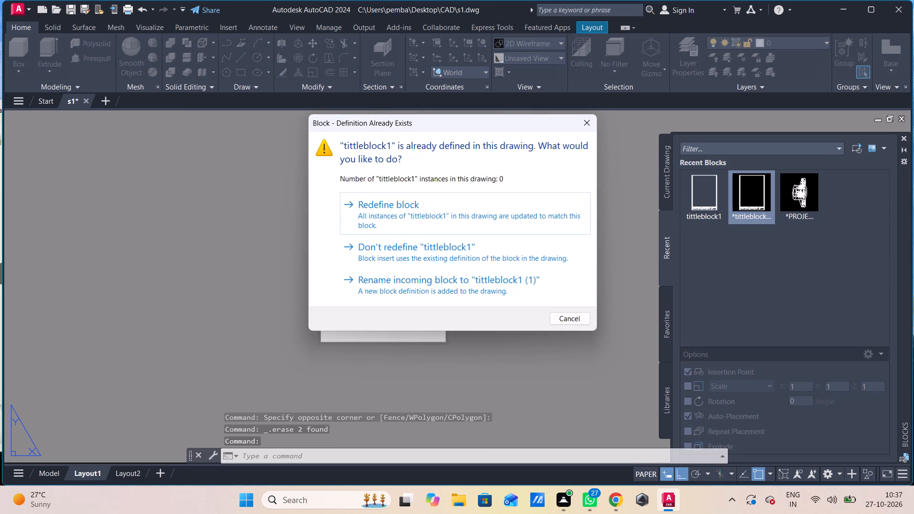
left_click(584, 117)
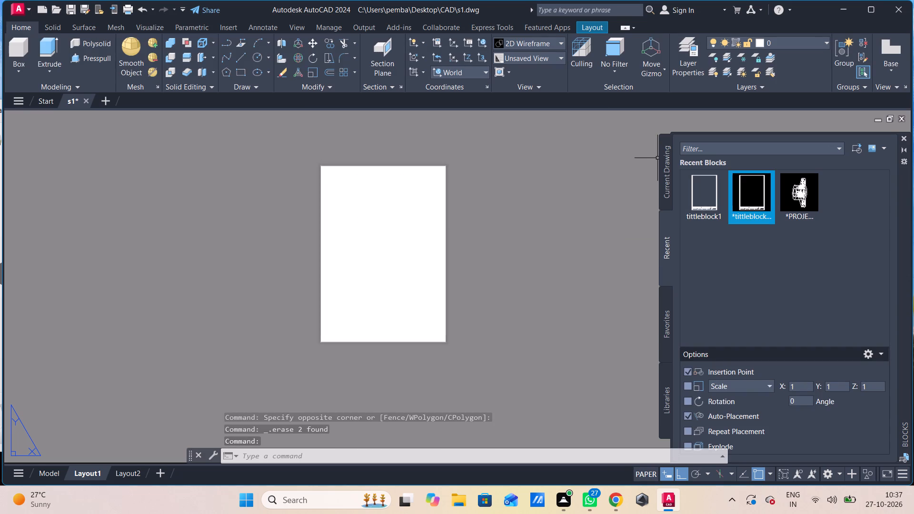
left_click_drag(744, 191, 321, 164)
Move the inserted title block down and across so its upper-left corner matches the upper-left corner of the paper.
scroll(310, 167, "up", 3)
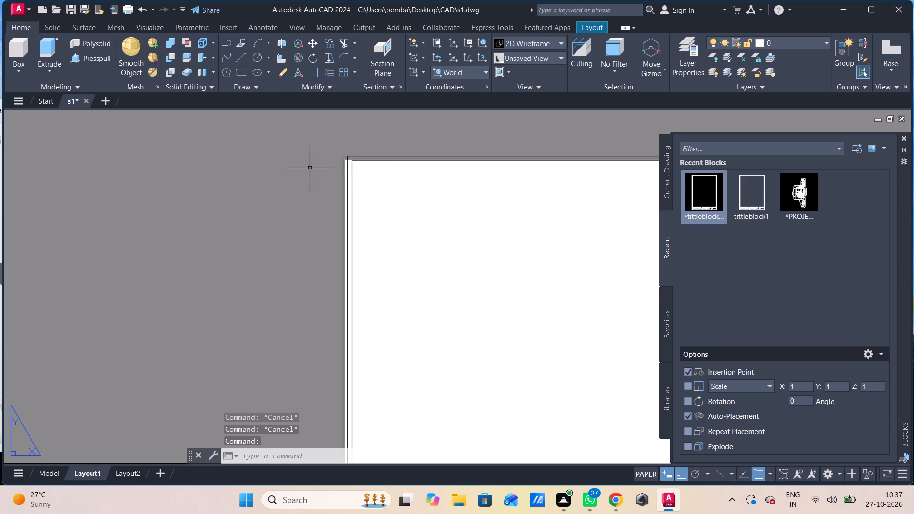
scroll(364, 160, "up", 3)
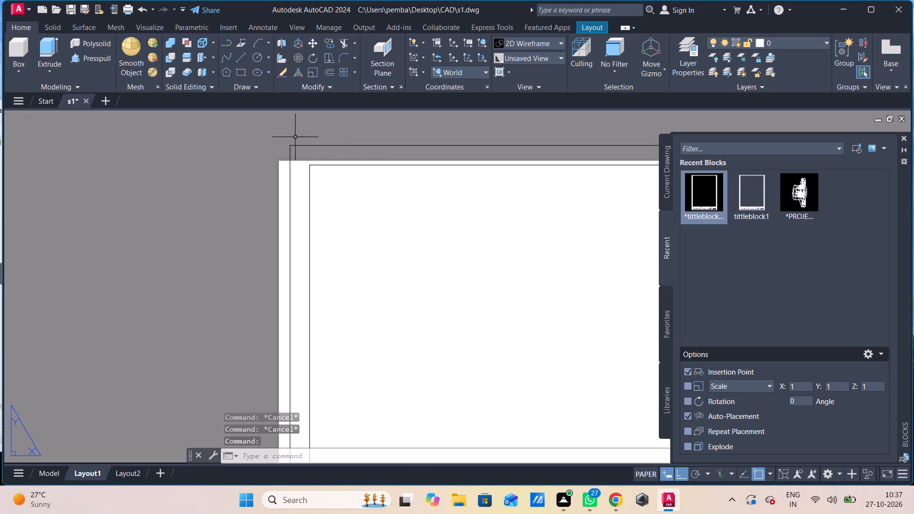
left_click(291, 146)
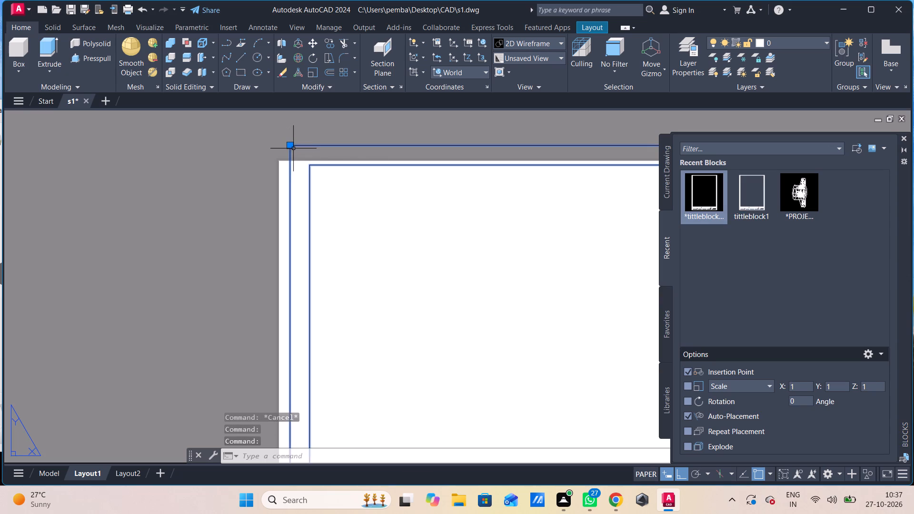
left_click_drag(290, 148, 278, 162)
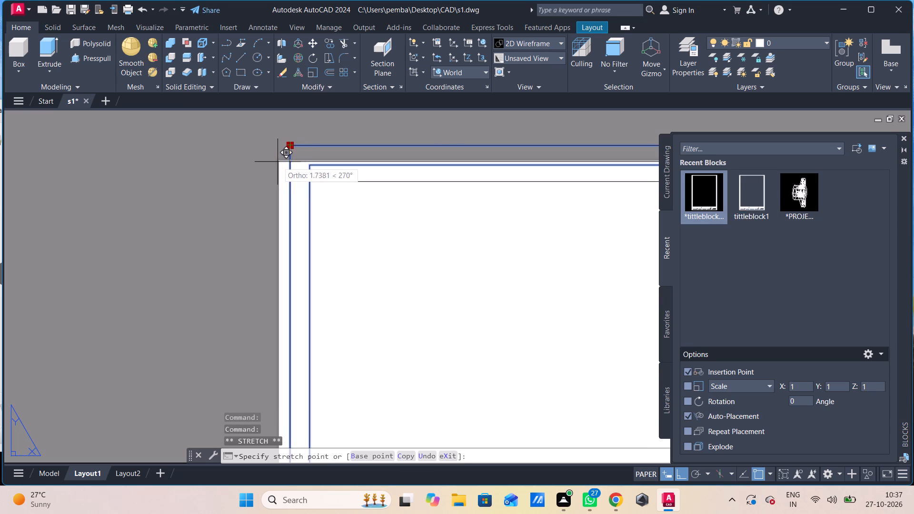
left_click_drag(278, 162, 279, 160)
left_click(279, 162)
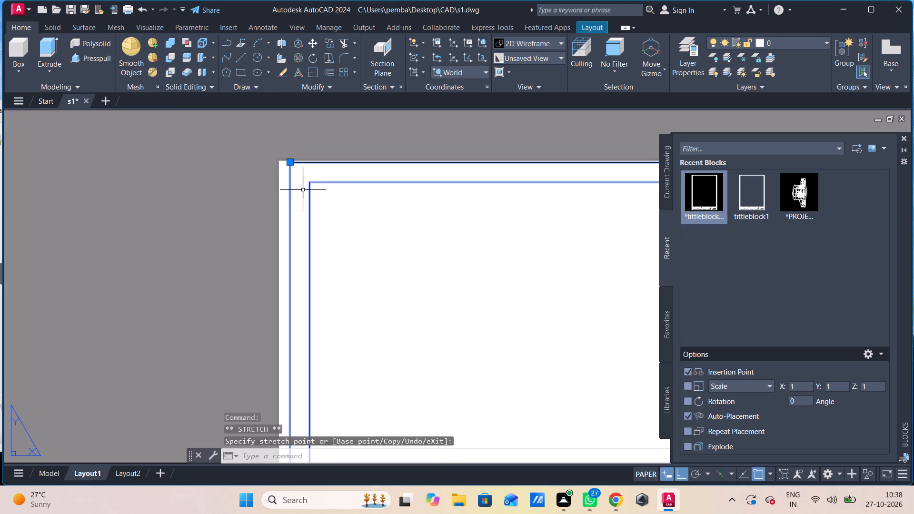
left_click_drag(290, 162, 285, 163)
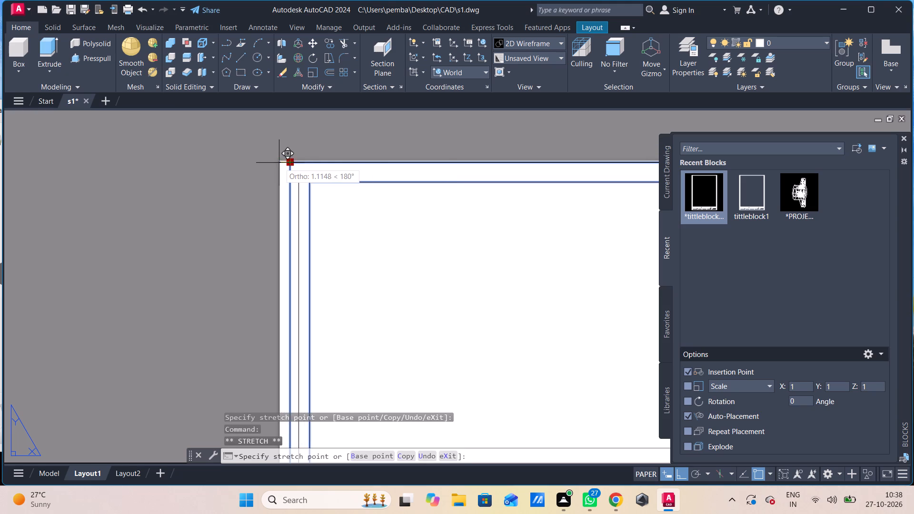
left_click(279, 163)
scroll(296, 166, "down", 6)
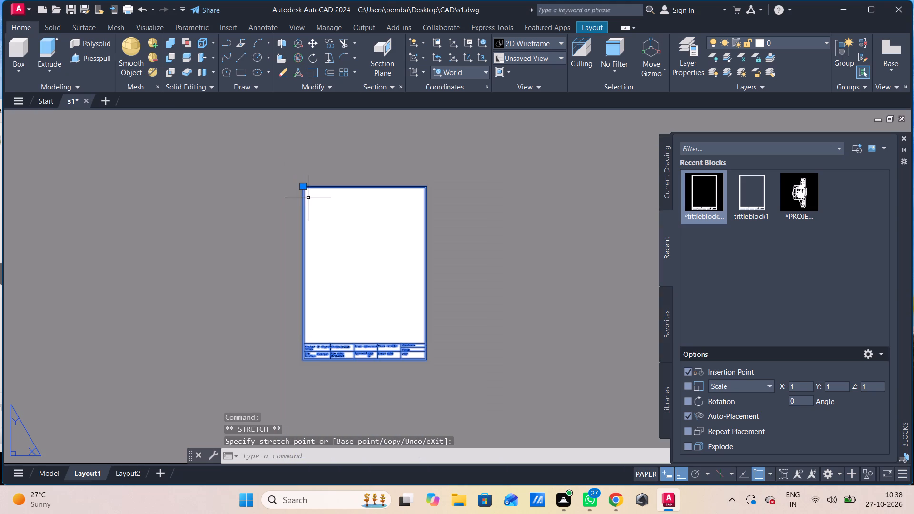
middle_click_drag(320, 198, 317, 172)
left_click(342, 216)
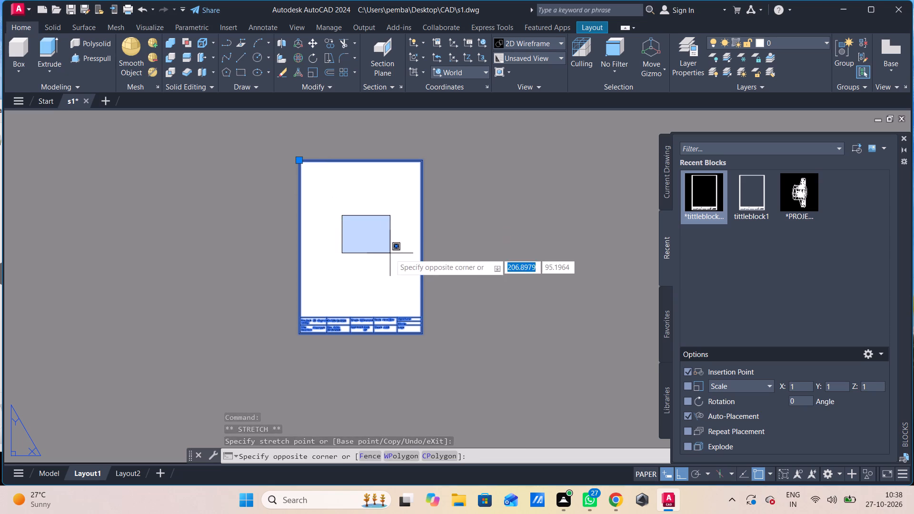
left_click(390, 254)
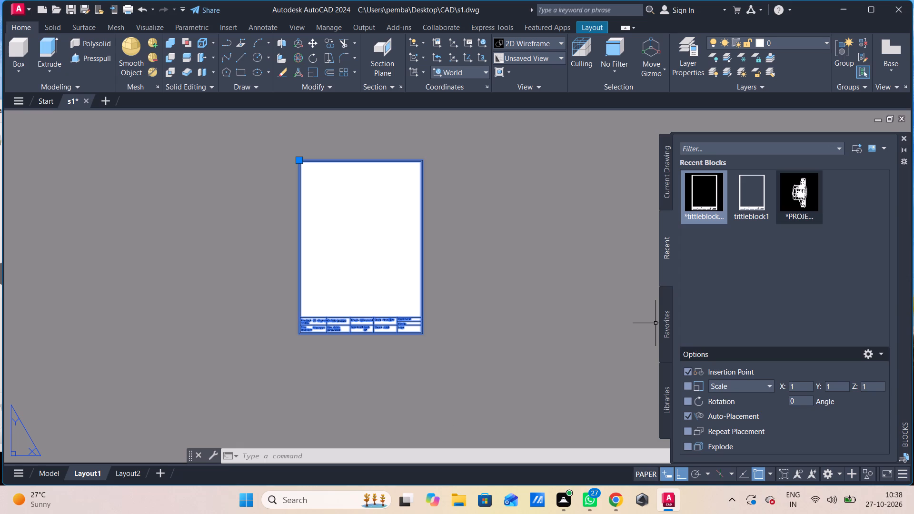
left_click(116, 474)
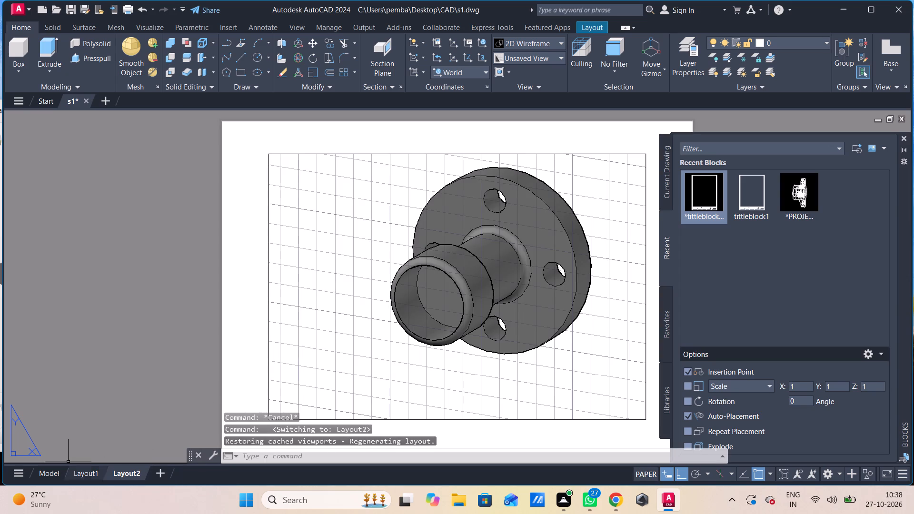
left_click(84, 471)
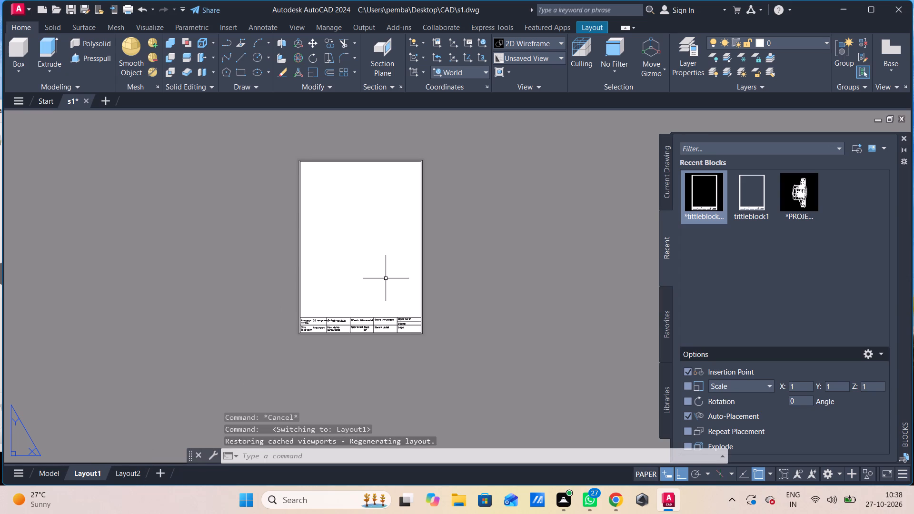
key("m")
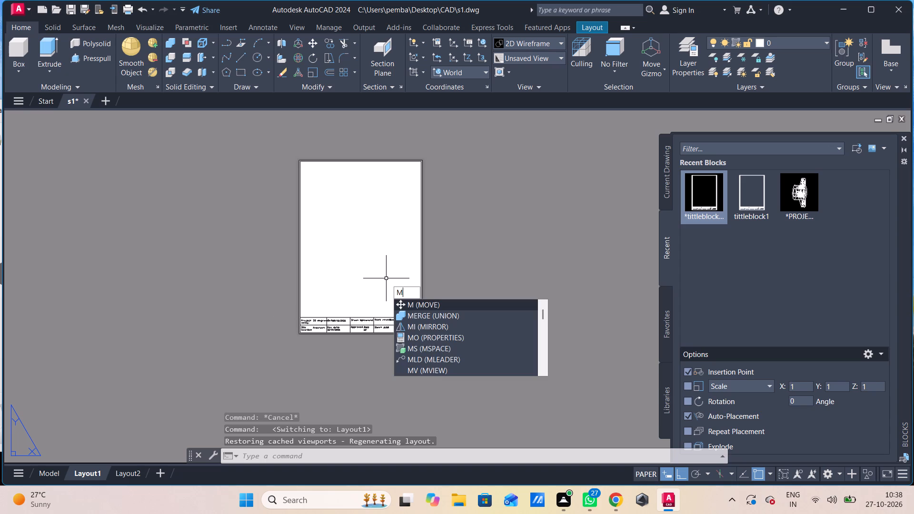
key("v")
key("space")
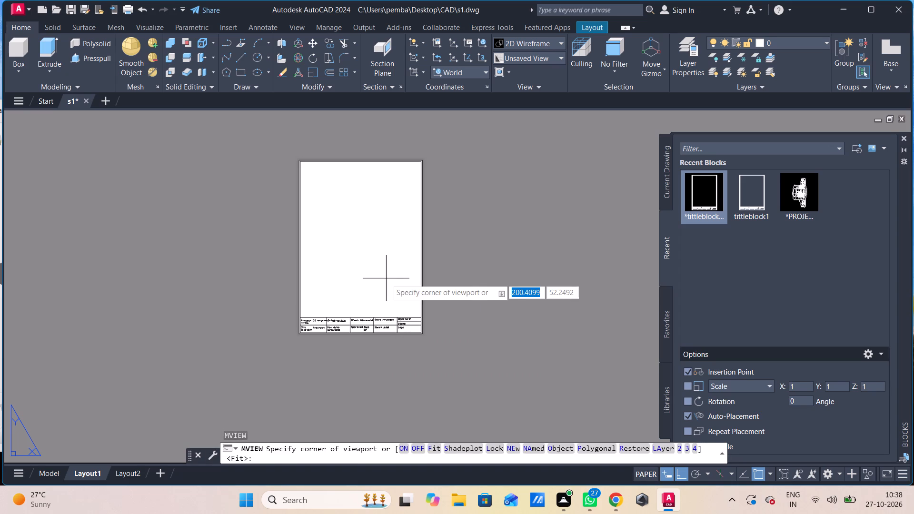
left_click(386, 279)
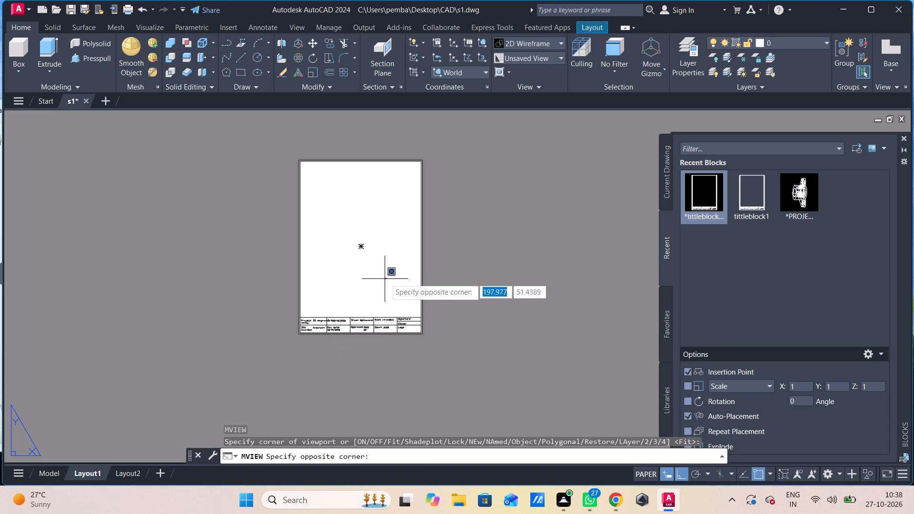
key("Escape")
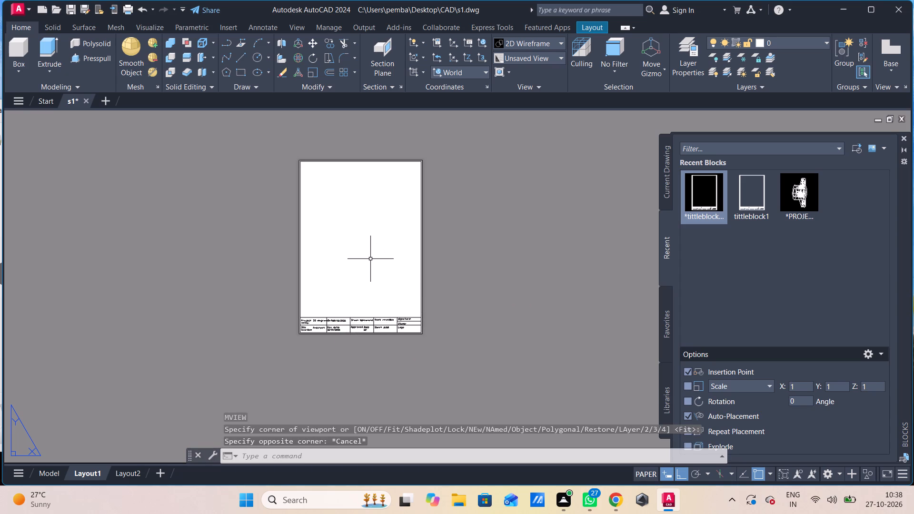
Create a rectangular MVIEW viewport from the inner border's upper-left corner to its opposite side, covering about the upper third of the frame.
type("mv")
key("space")
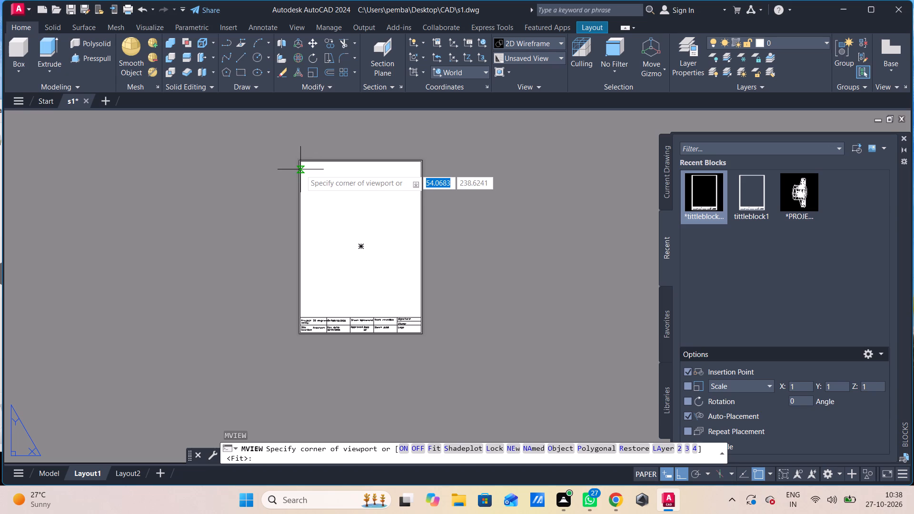
left_click(301, 165)
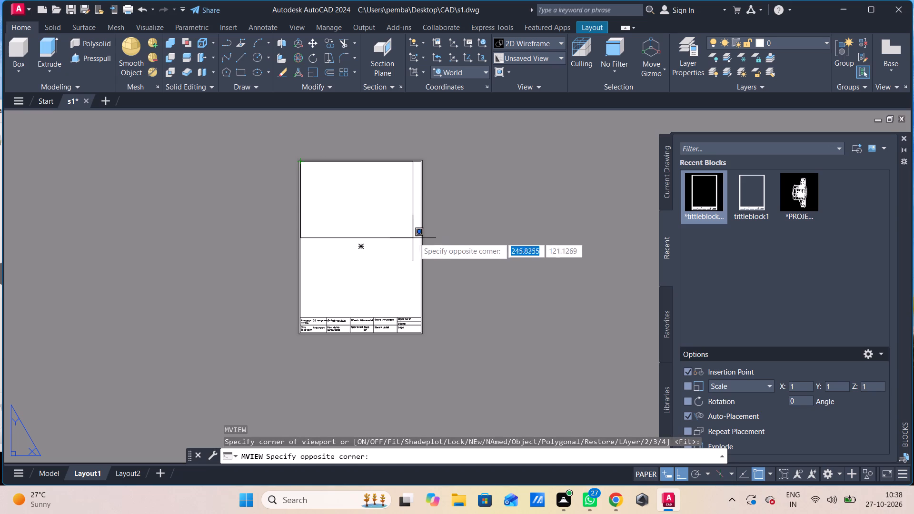
scroll(417, 213, "up", 2)
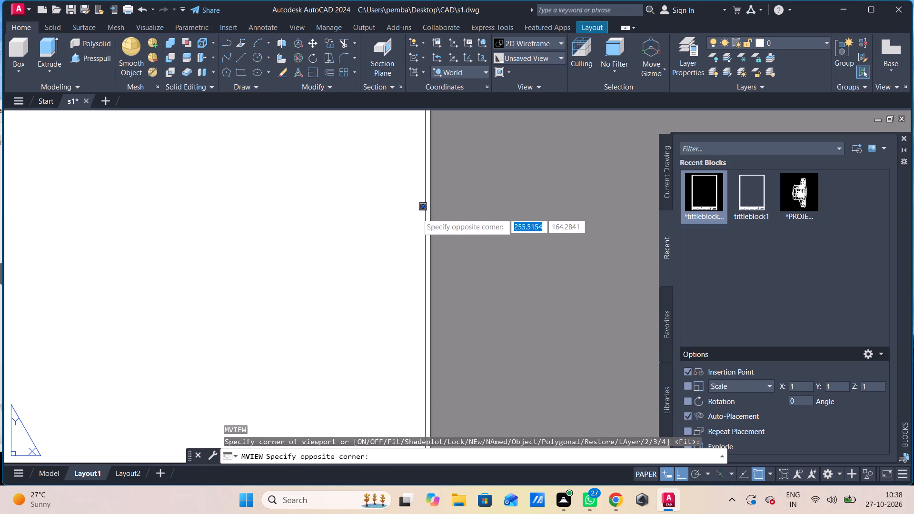
scroll(417, 213, "up", 1)
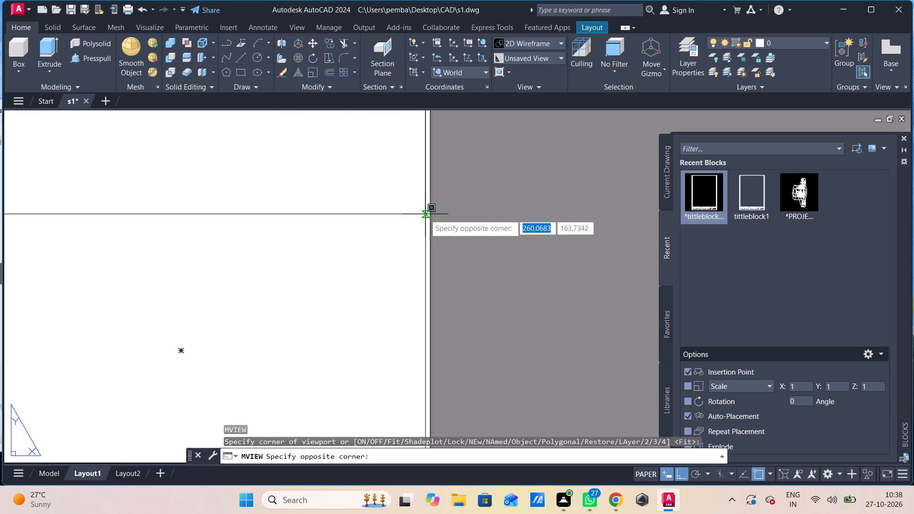
left_click(425, 215)
scroll(425, 215, "down", 2)
middle_click_drag(426, 216, 440, 274)
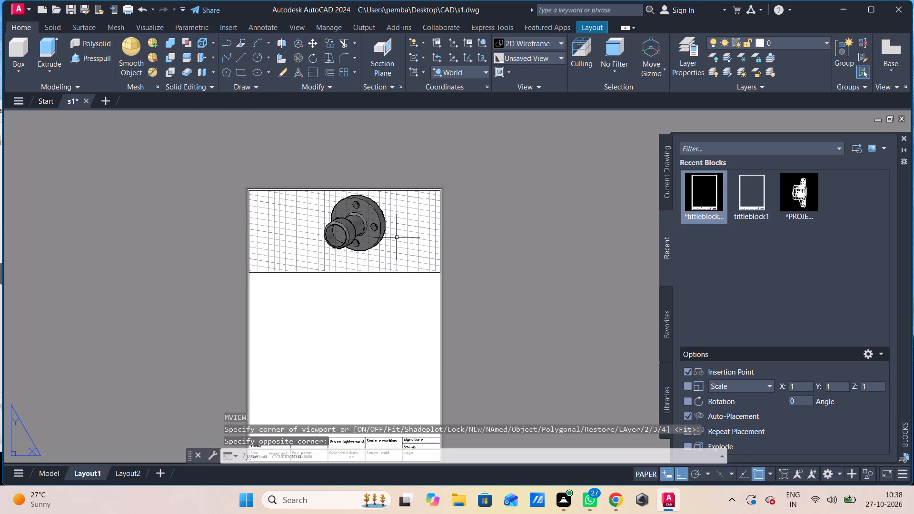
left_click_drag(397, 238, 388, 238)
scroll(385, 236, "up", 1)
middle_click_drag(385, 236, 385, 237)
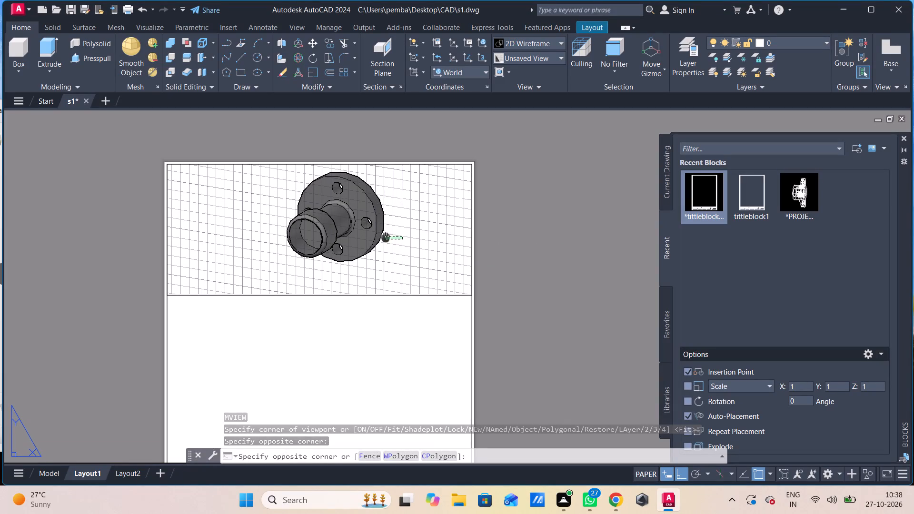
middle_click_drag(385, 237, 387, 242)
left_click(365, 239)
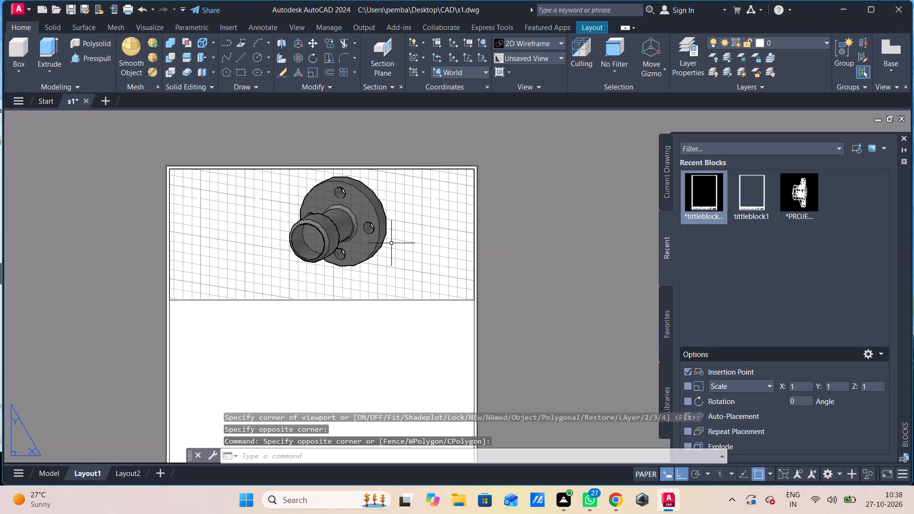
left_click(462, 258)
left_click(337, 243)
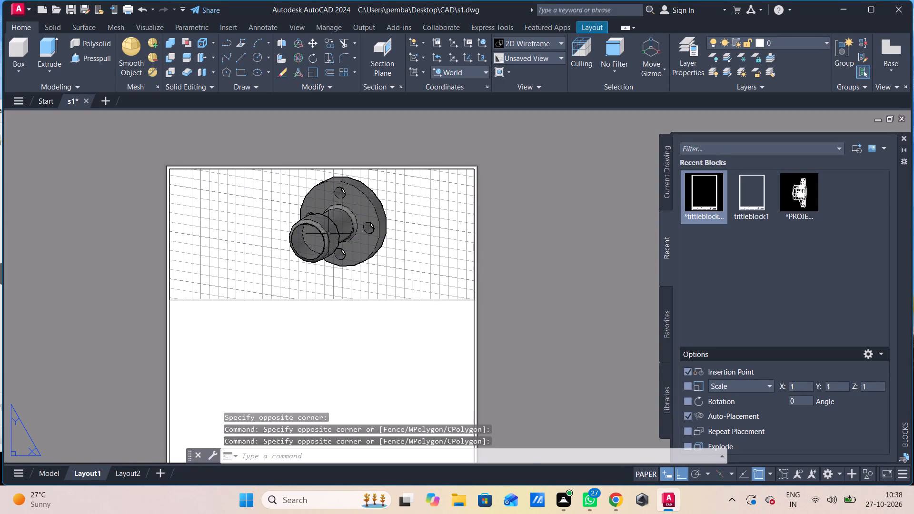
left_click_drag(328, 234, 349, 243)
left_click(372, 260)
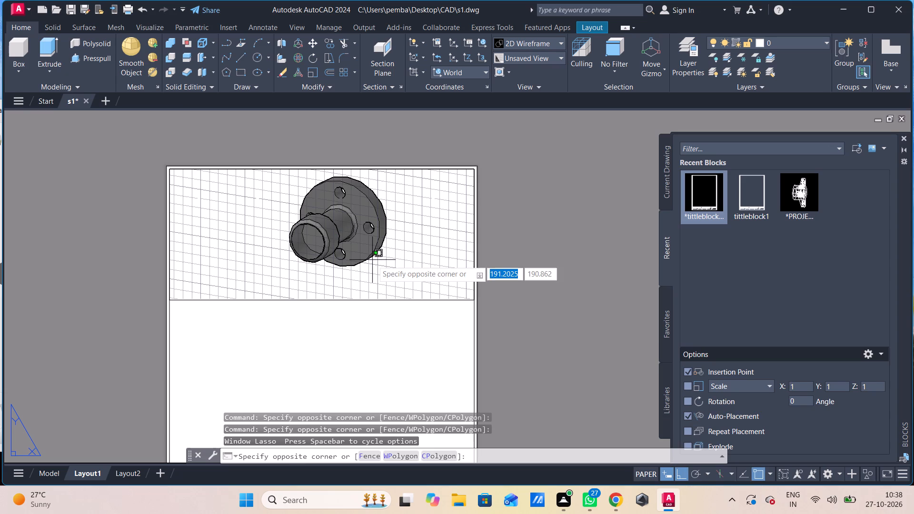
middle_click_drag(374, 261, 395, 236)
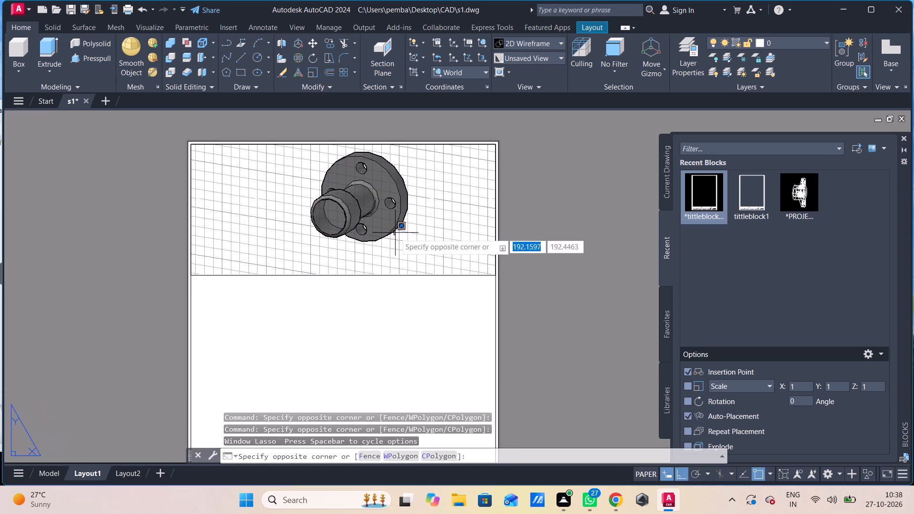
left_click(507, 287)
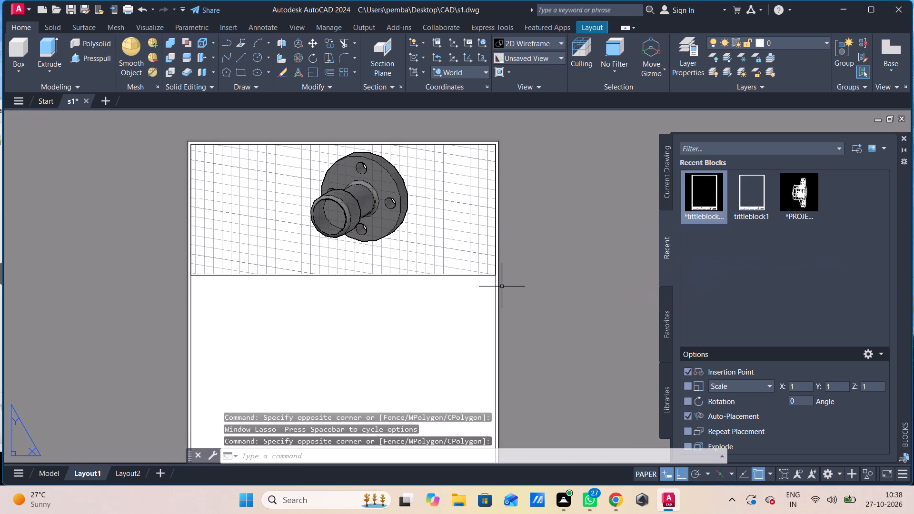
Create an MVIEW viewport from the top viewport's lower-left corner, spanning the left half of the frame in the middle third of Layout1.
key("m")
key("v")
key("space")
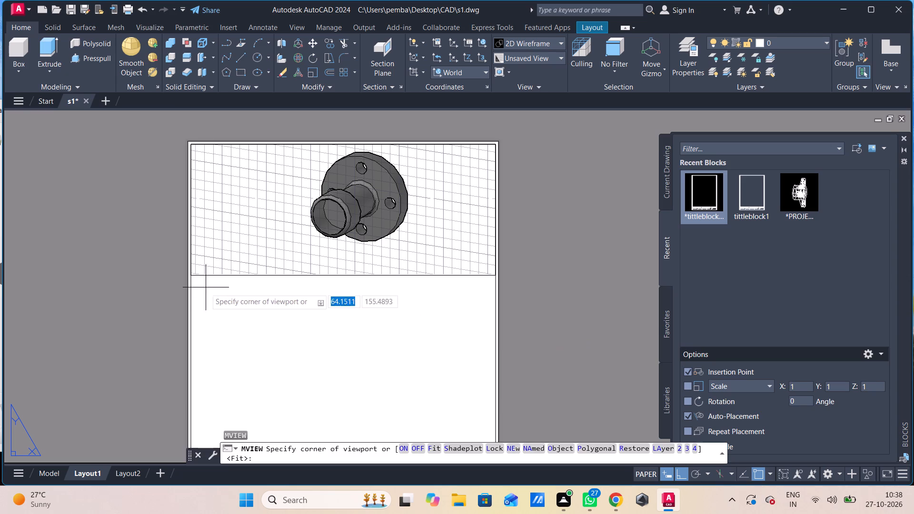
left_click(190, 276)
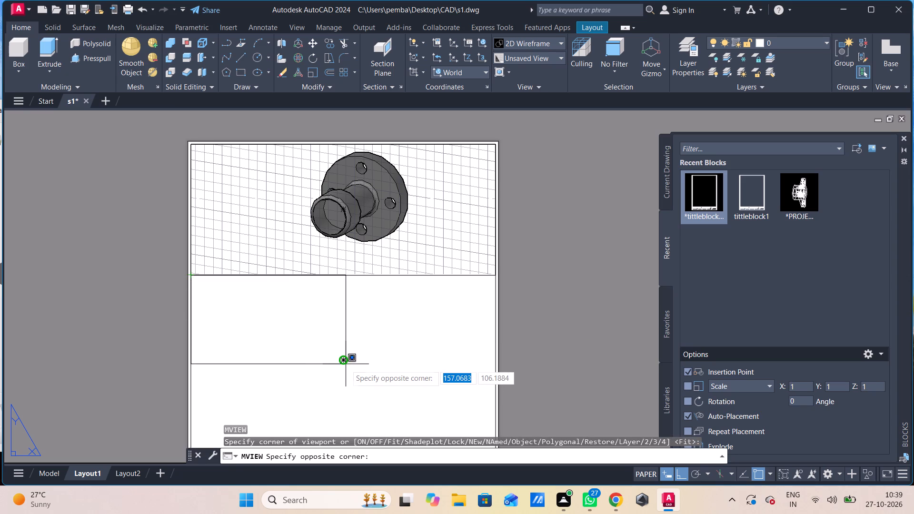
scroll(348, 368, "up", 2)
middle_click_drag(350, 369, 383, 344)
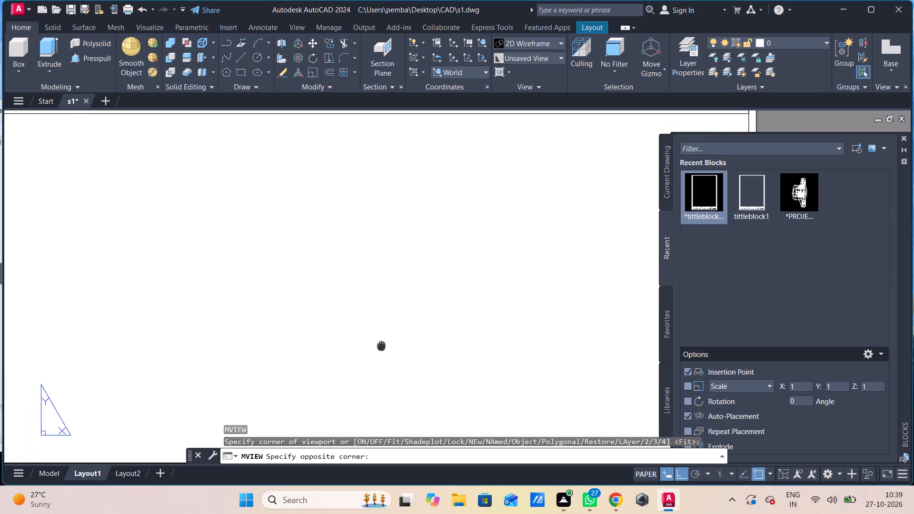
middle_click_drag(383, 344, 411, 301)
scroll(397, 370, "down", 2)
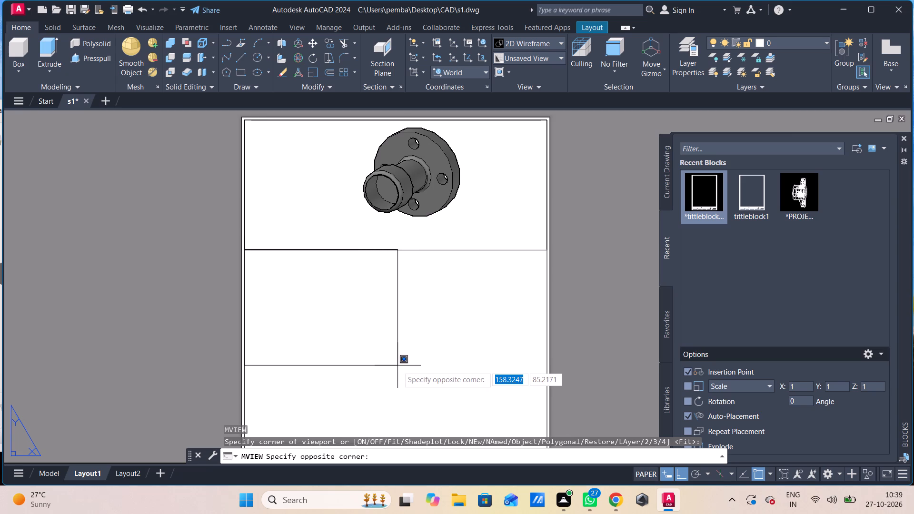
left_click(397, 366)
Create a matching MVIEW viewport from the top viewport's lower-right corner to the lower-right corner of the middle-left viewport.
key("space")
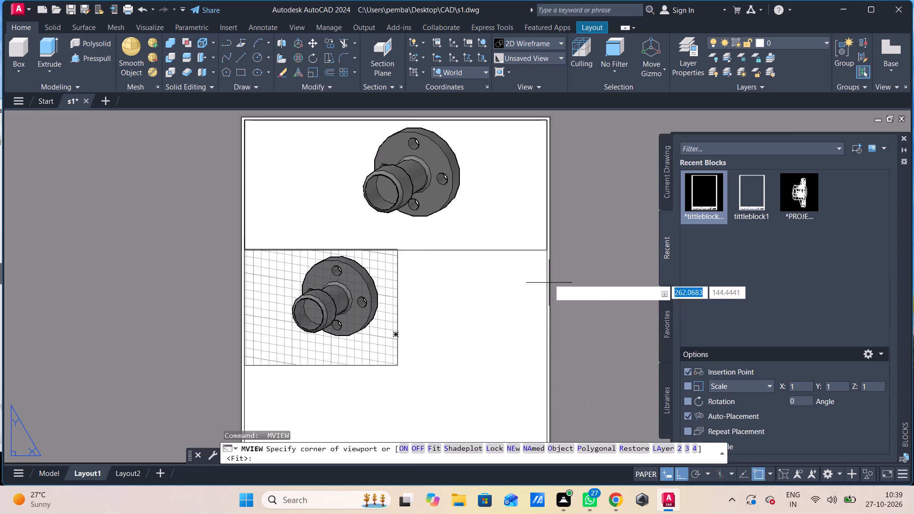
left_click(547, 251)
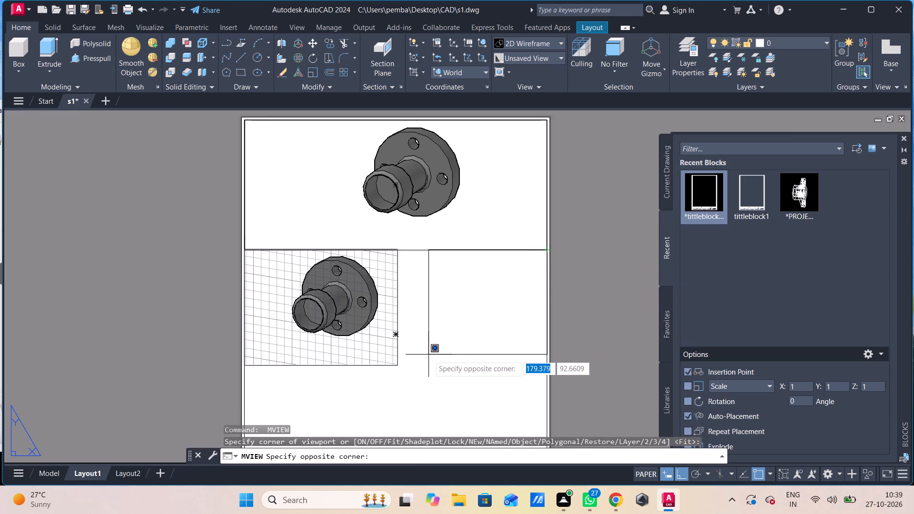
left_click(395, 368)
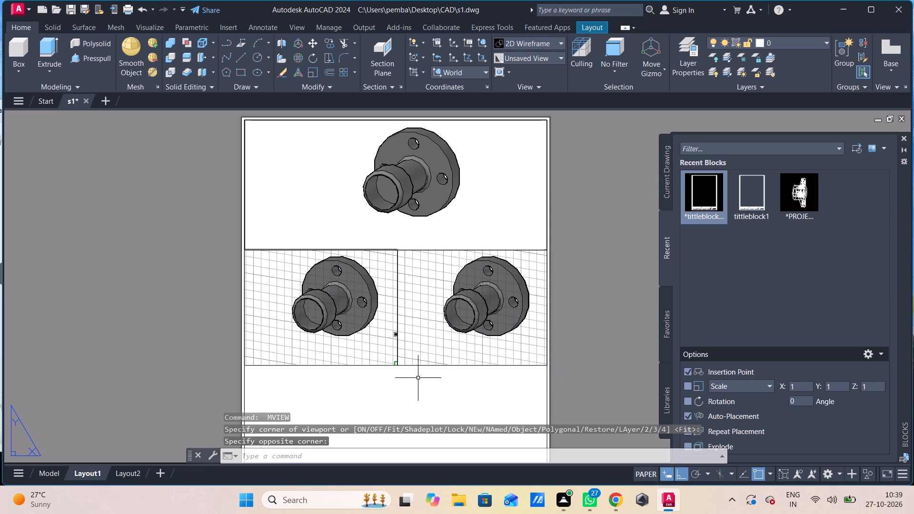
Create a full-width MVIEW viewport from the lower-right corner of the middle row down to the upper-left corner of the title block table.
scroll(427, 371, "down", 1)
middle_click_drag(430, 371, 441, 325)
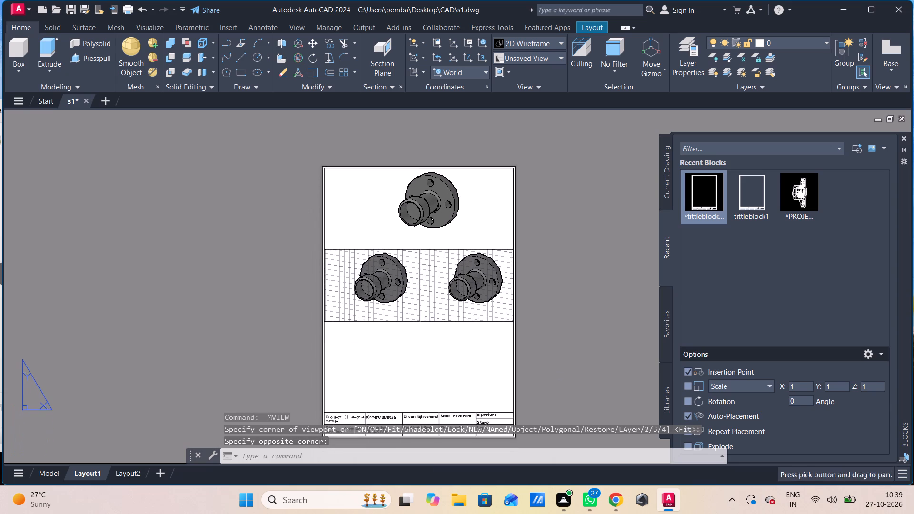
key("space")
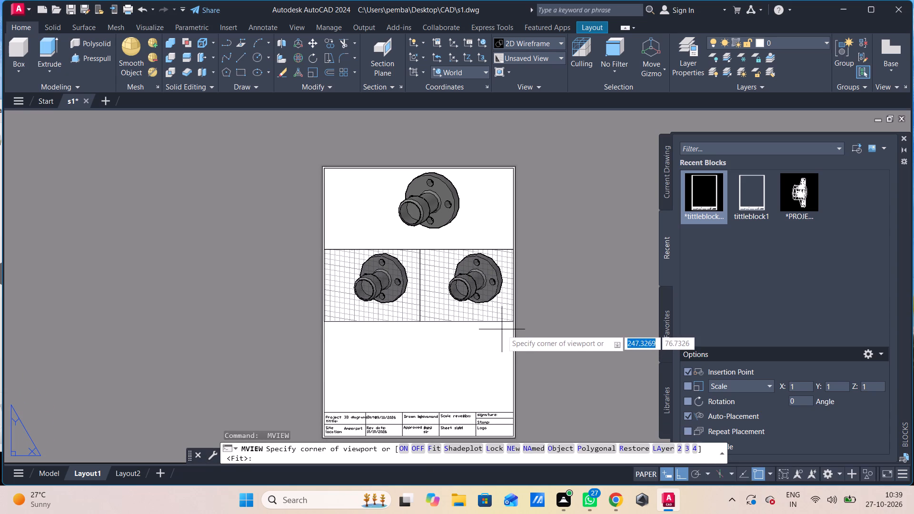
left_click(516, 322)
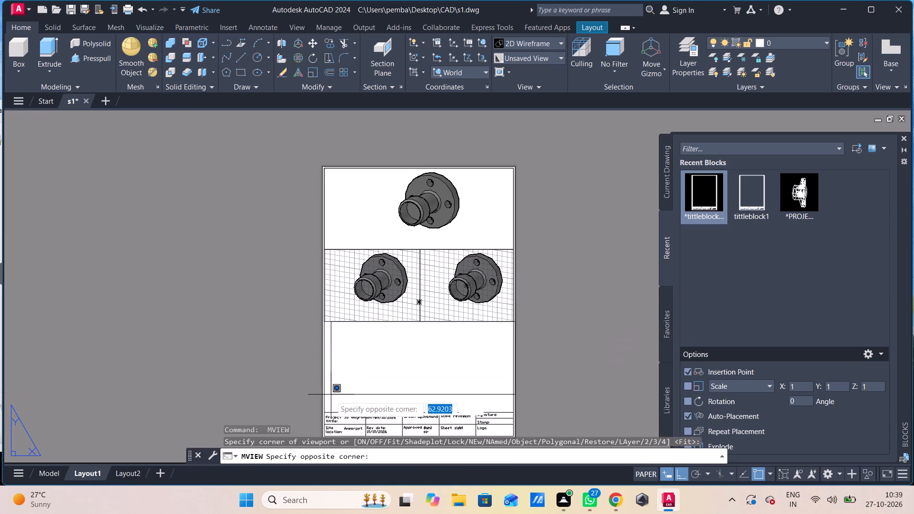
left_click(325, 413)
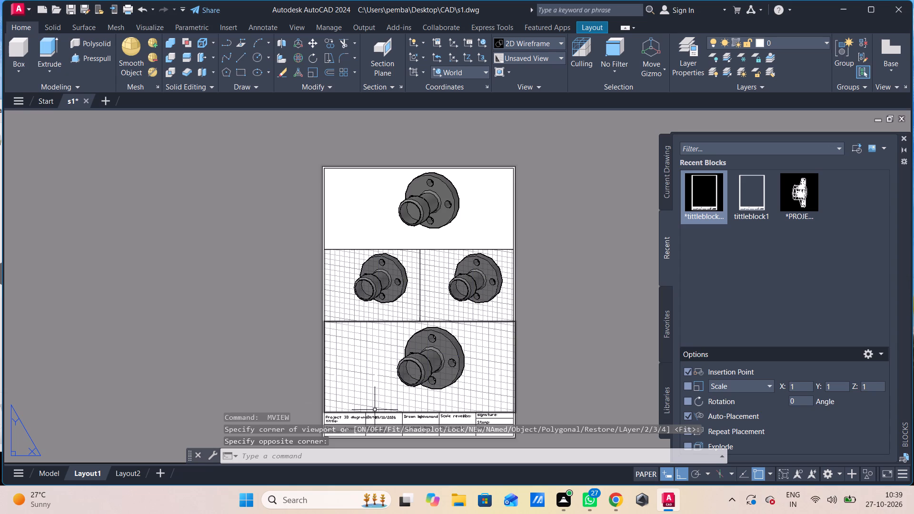
Look over the complete Layout1 sheet, checking the viewports and the title block text at the bottom.
scroll(481, 374, "down", 2)
middle_click_drag(486, 363, 487, 334)
scroll(487, 339, "up", 3)
scroll(473, 337, "down", 1)
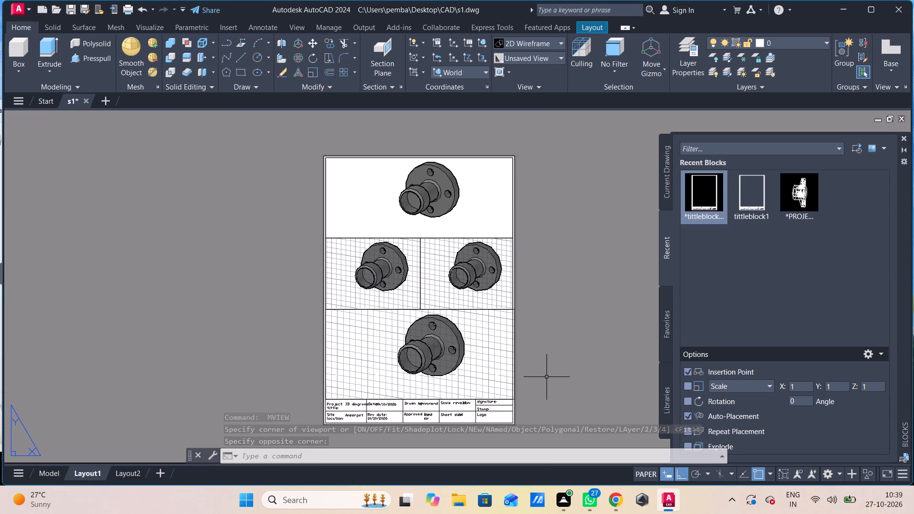
scroll(536, 367, "up", 3)
scroll(528, 375, "down", 1)
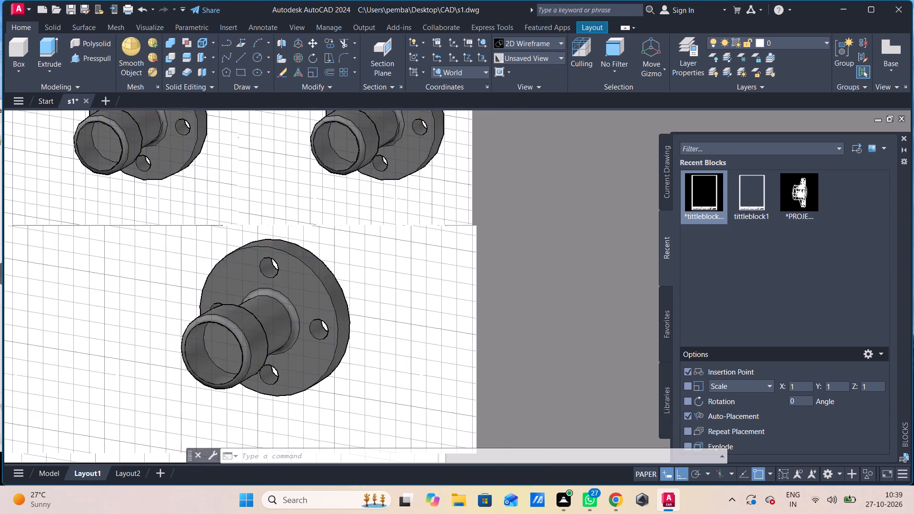
scroll(528, 376, "down", 2)
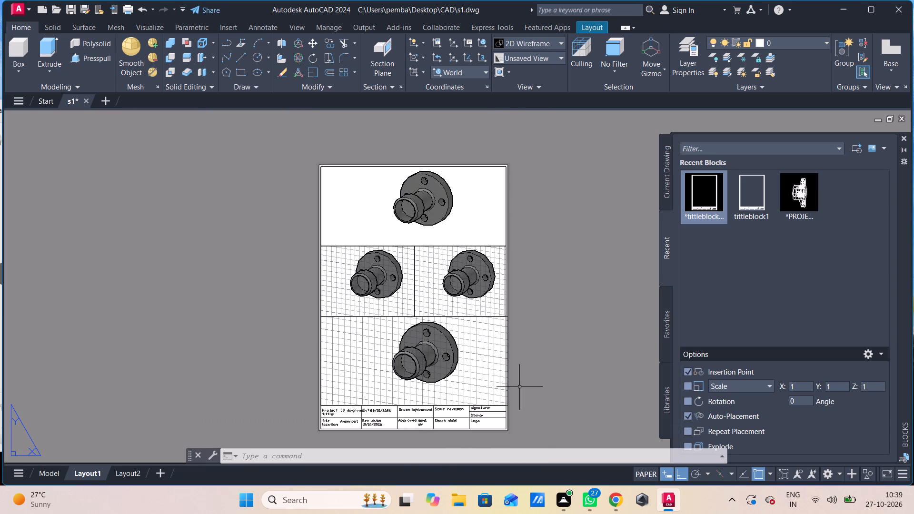
scroll(448, 400, "up", 2)
middle_click_drag(449, 397, 482, 340)
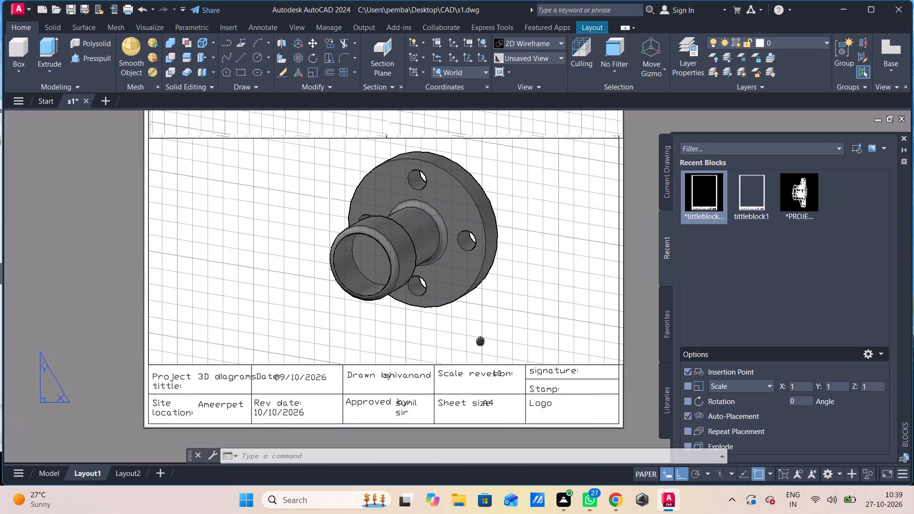
middle_click_drag(482, 340, 490, 332)
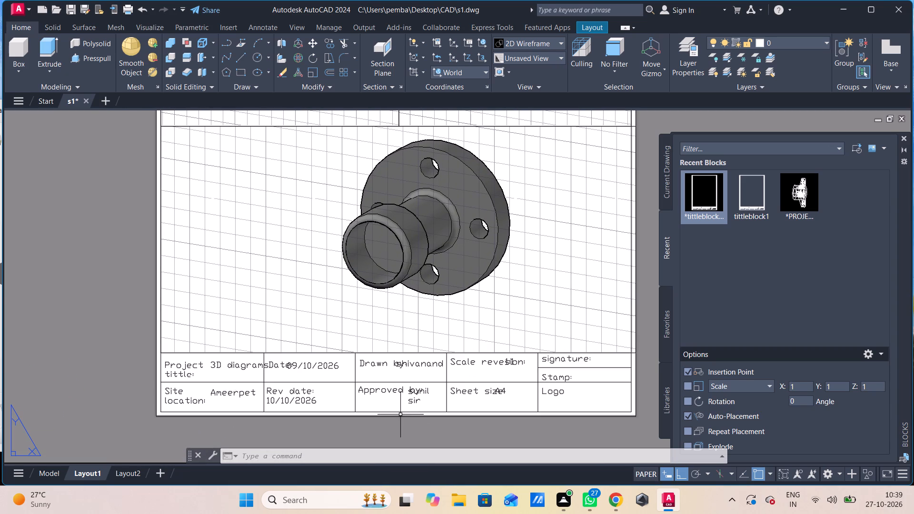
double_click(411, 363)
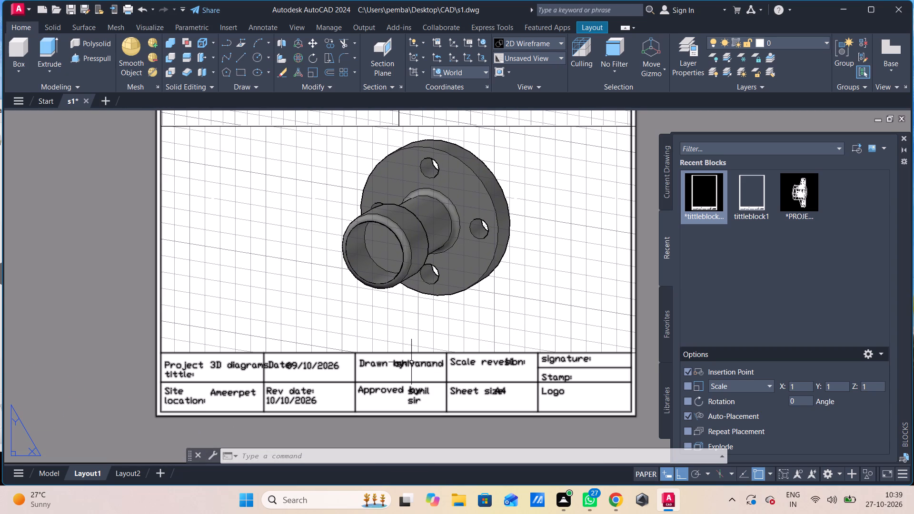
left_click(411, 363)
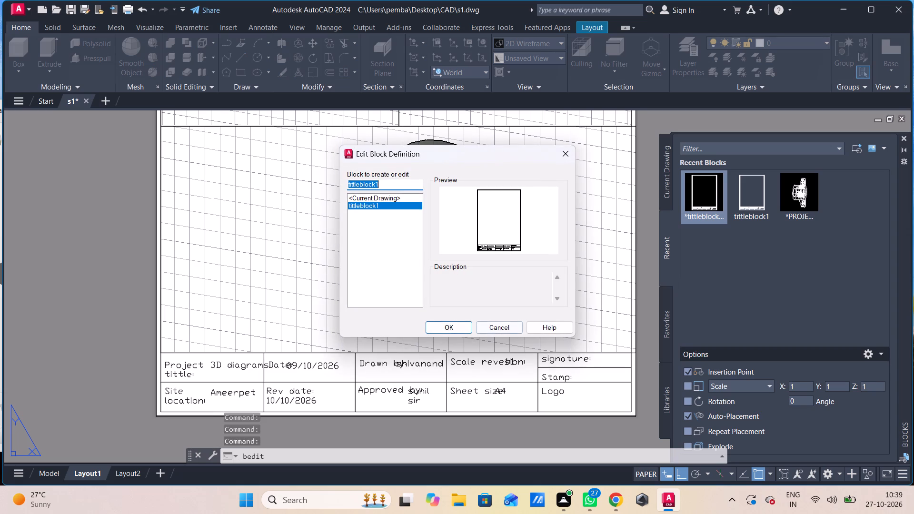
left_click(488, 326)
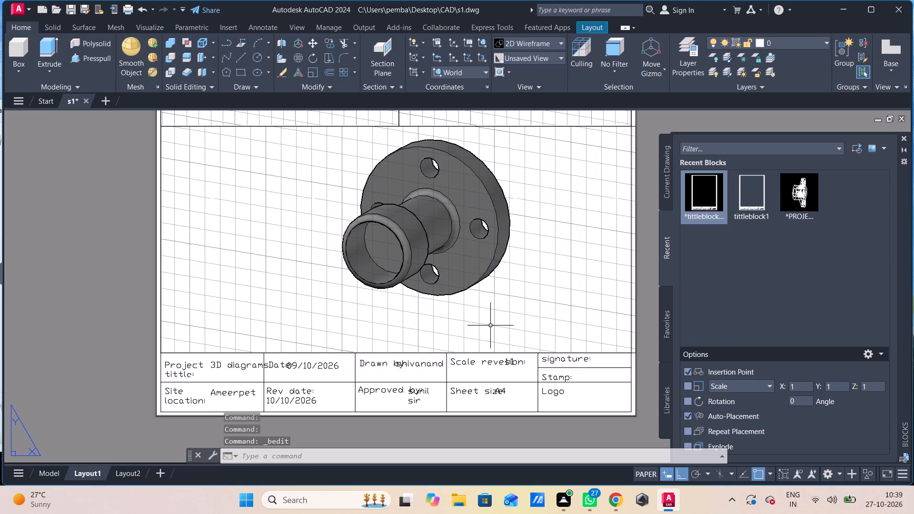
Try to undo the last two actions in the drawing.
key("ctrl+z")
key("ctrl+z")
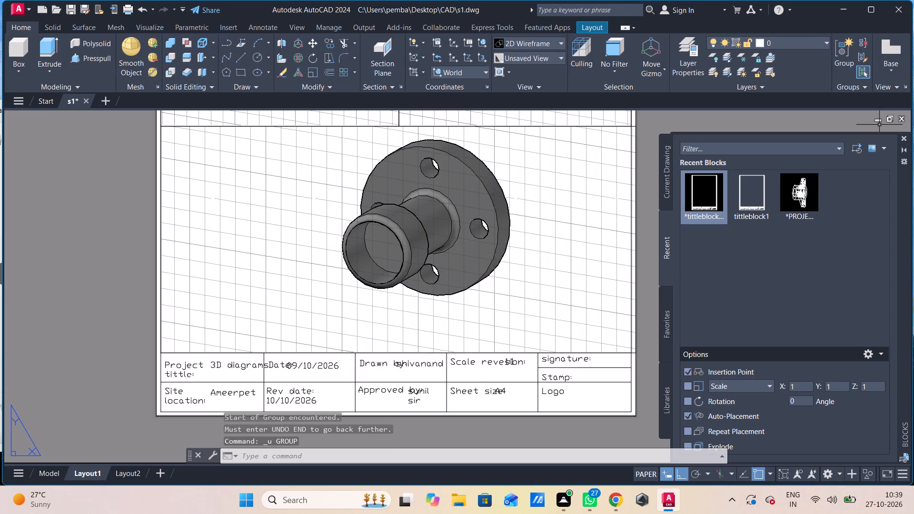
Close the s1.dwg drawing without saving its changes.
left_click(900, 119)
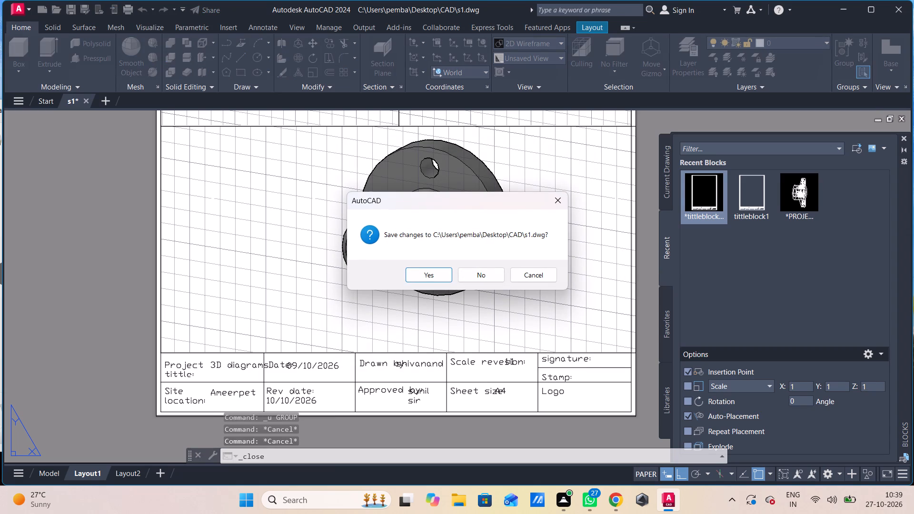
left_click(480, 277)
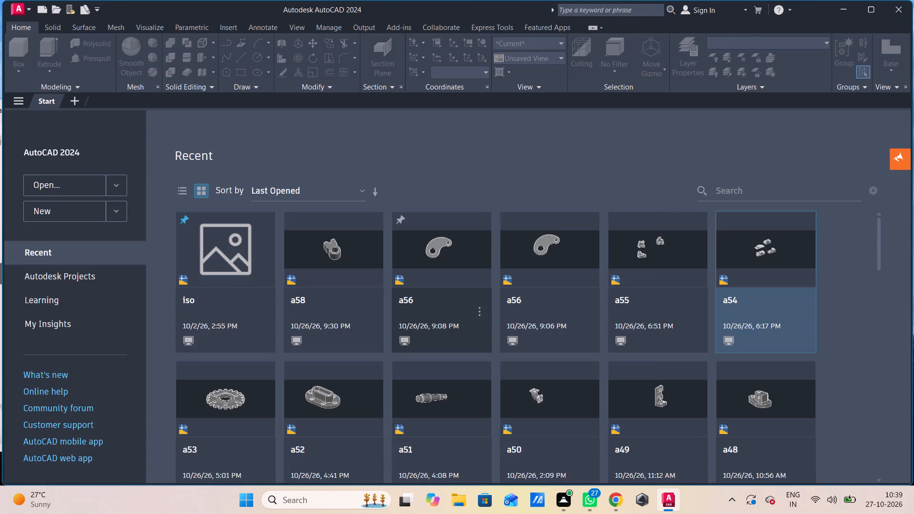
Look through the recent drawings on the start page.
scroll(292, 284, "down", 2)
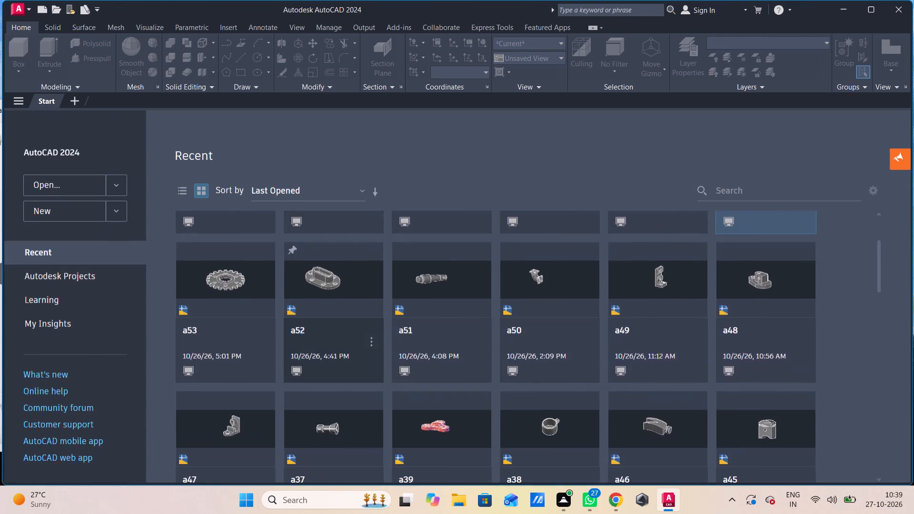
scroll(290, 283, "up", 5)
scroll(290, 283, "down", 1)
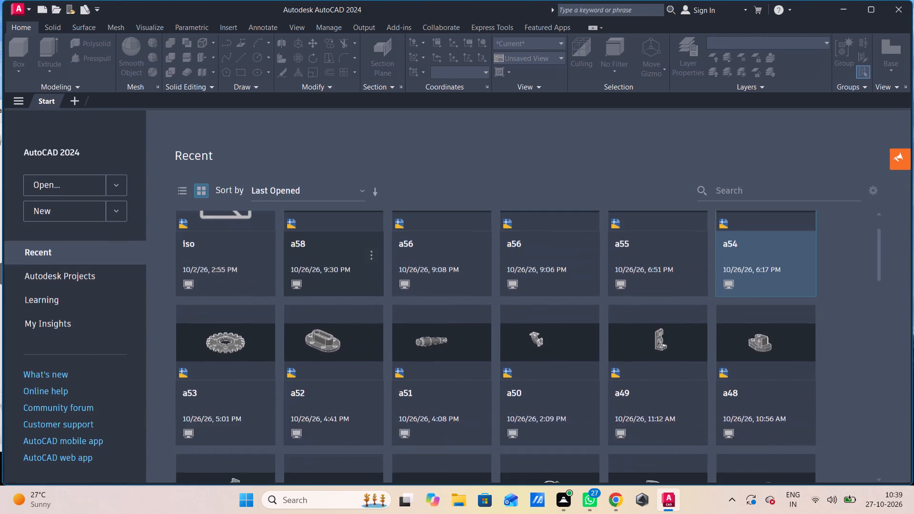
scroll(290, 283, "up", 2)
scroll(290, 283, "down", 2)
scroll(290, 283, "up", 2)
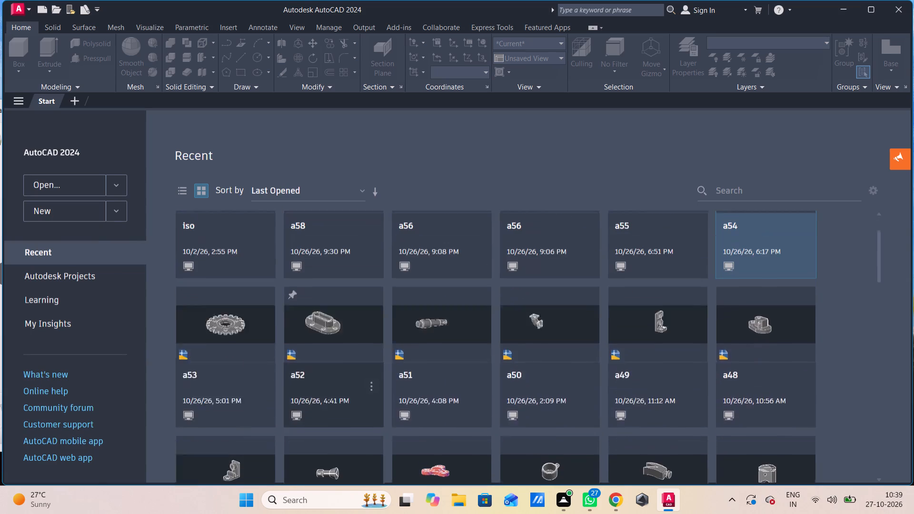
scroll(290, 283, "up", 2)
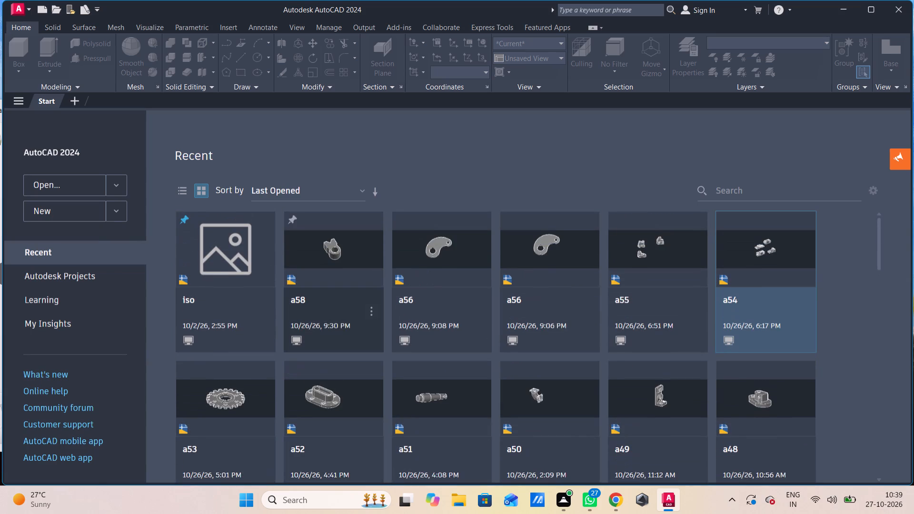
scroll(503, 363, "down", 4)
scroll(503, 363, "up", 4)
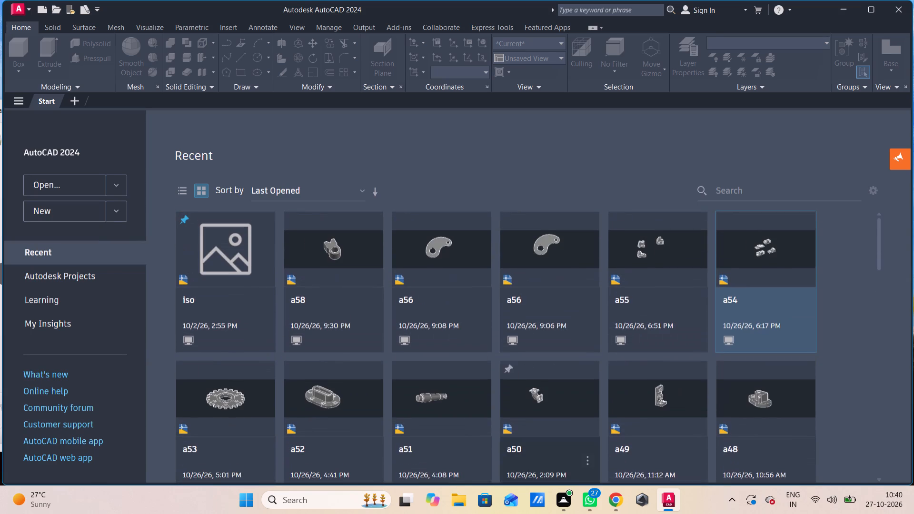
Create a new blank drawing.
left_click(81, 103)
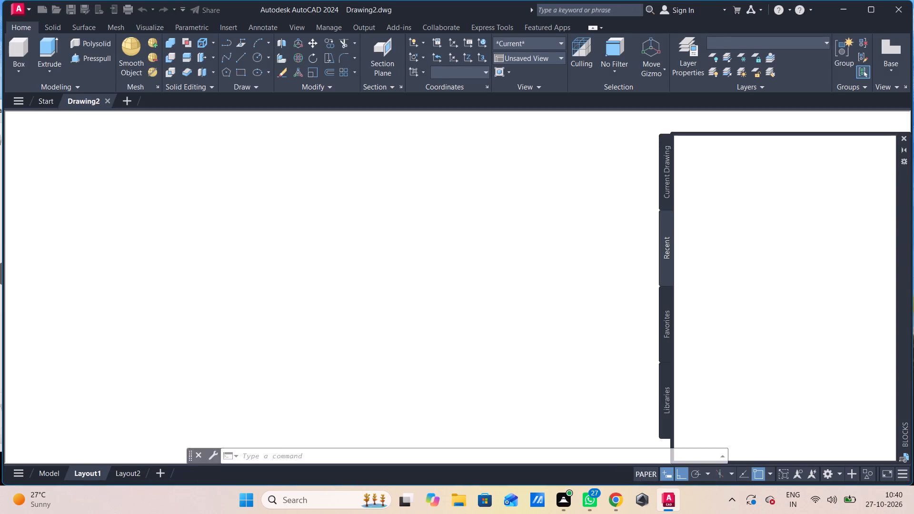
left_click(497, 248)
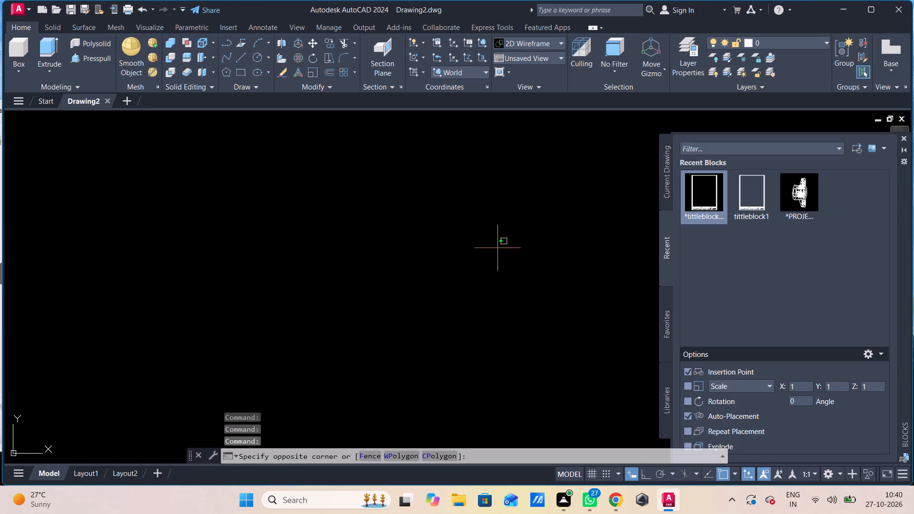
left_click(434, 306)
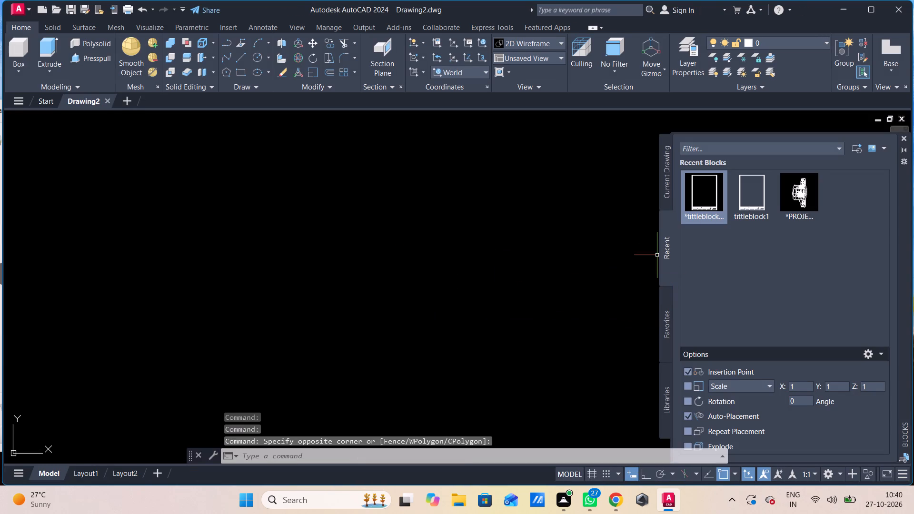
Close the Blocks palette.
left_click(902, 135)
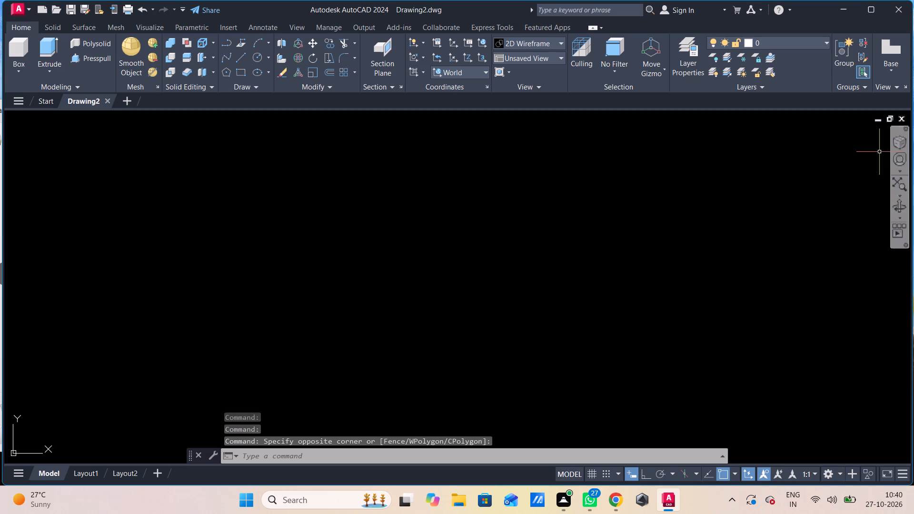
Turn on snap mode and ortho mode for the new drawing.
left_click(604, 470)
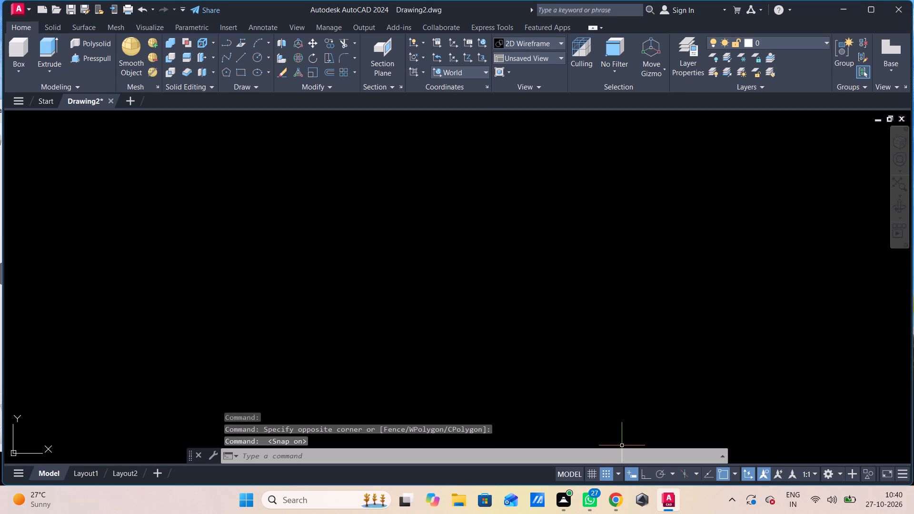
left_click(647, 473)
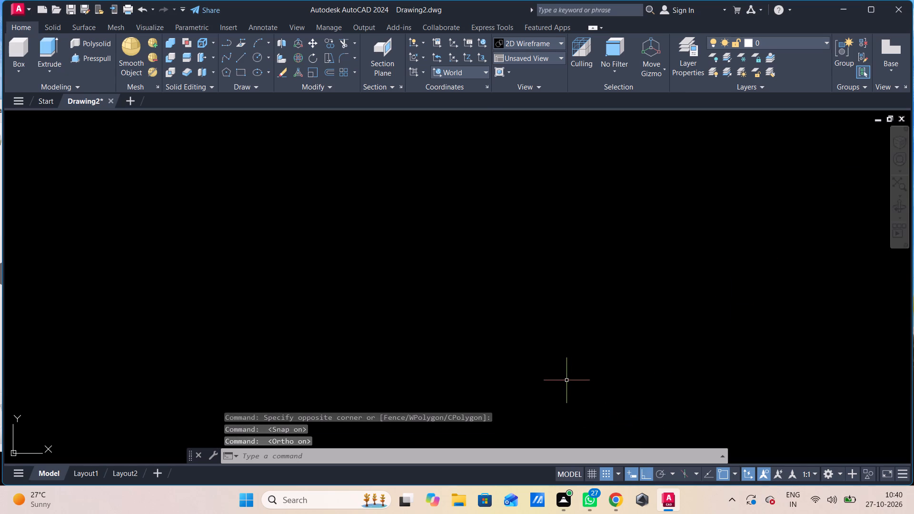
left_click(550, 365)
scroll(540, 335, "down", 1)
left_click(392, 296)
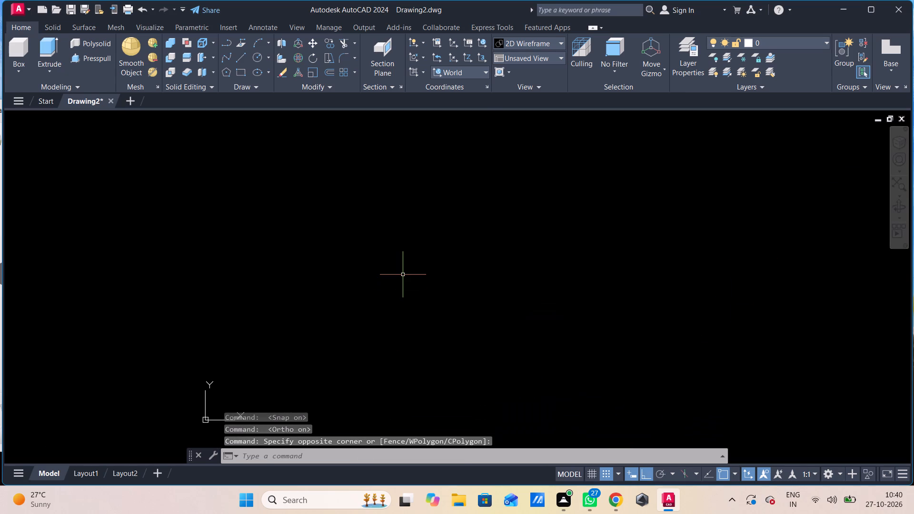
Check the sheet in Layout1 and return to model space.
left_click(69, 473)
scroll(378, 353, "down", 3)
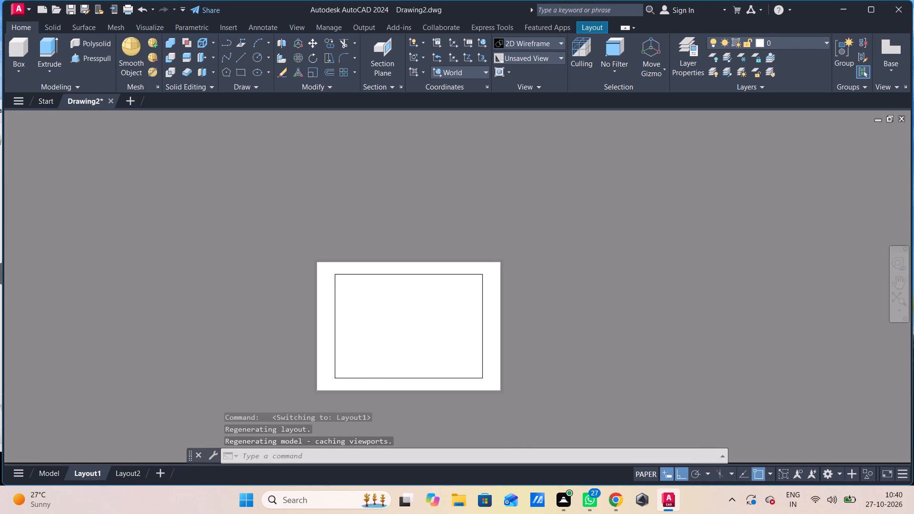
middle_click_drag(365, 354, 369, 342)
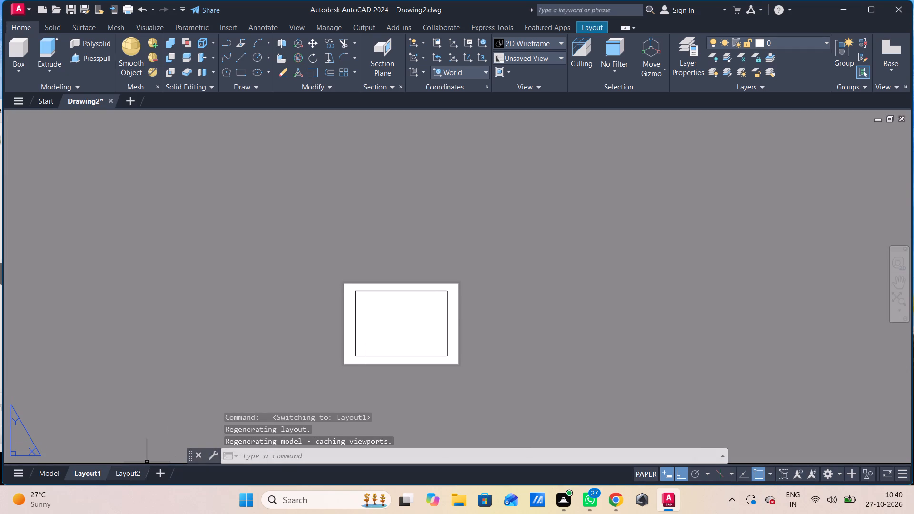
left_click(136, 476)
scroll(153, 443, "down", 1)
left_click(87, 473)
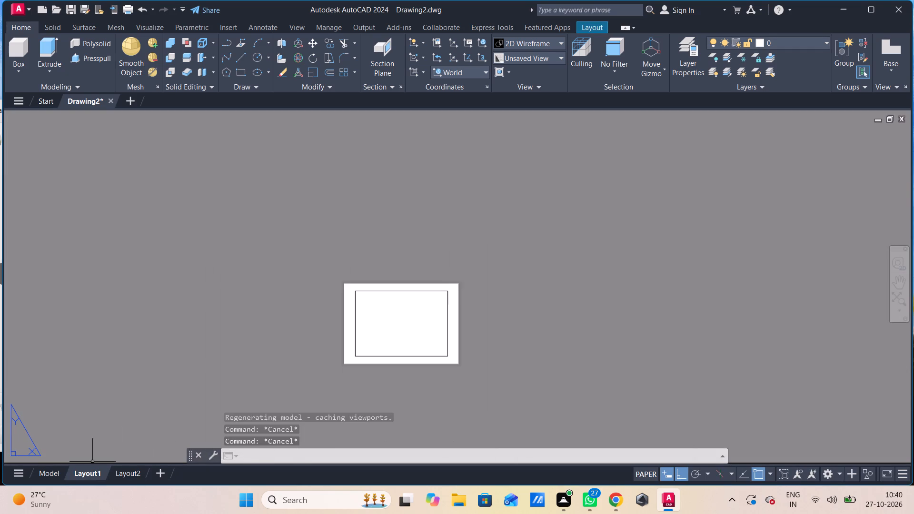
left_click(50, 466)
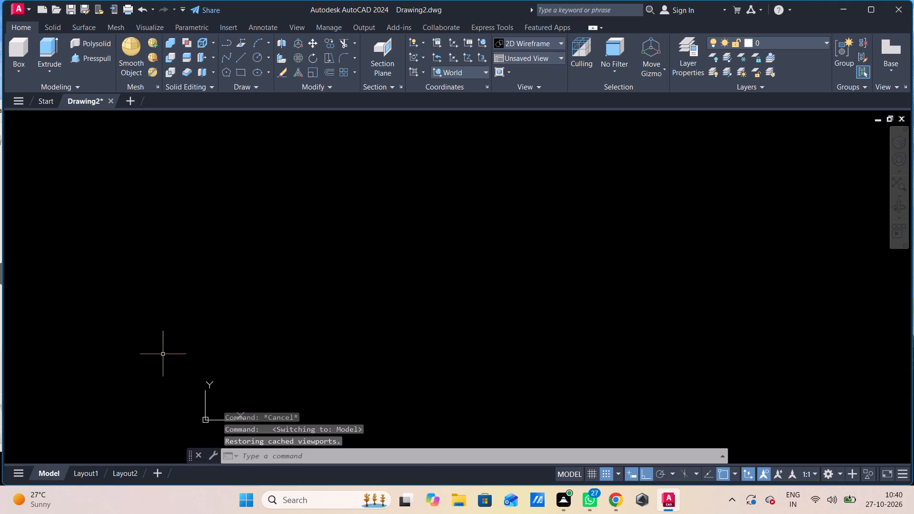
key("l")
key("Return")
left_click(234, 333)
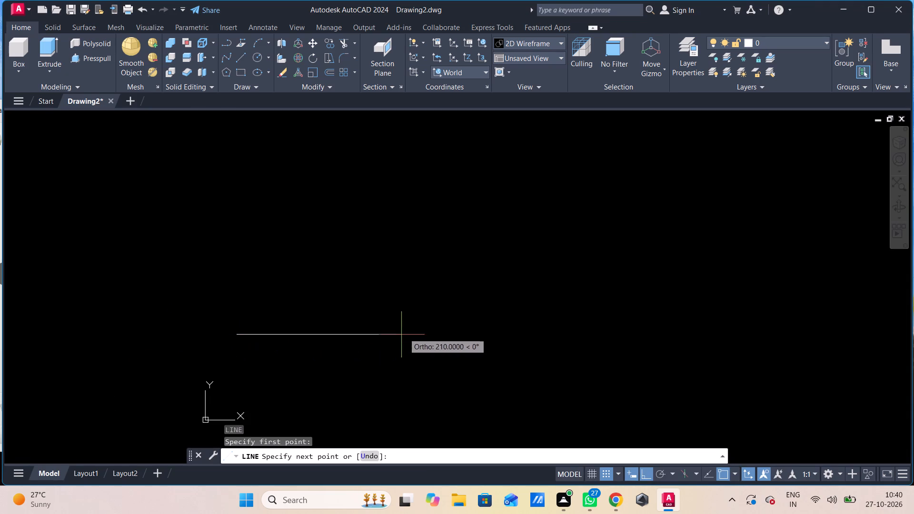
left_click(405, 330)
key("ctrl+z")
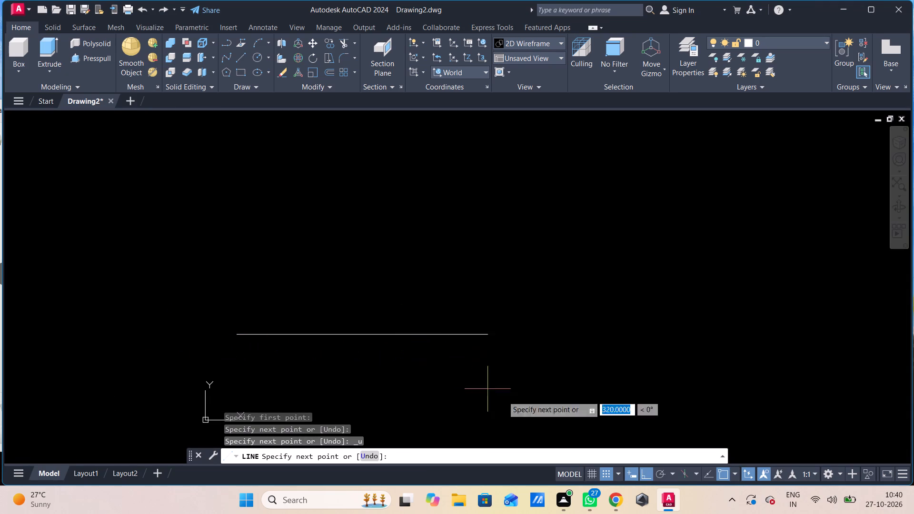
Turn snap mode off, display the grid, and cancel the unfinished line.
left_click(603, 474)
left_click(591, 474)
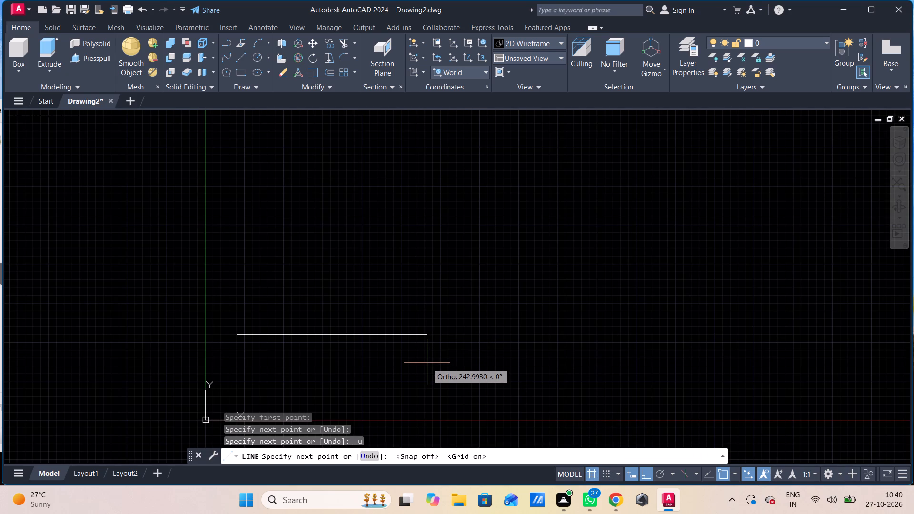
key("Escape")
scroll(427, 363, "down", 1)
middle_click_drag(427, 361, 267, 335)
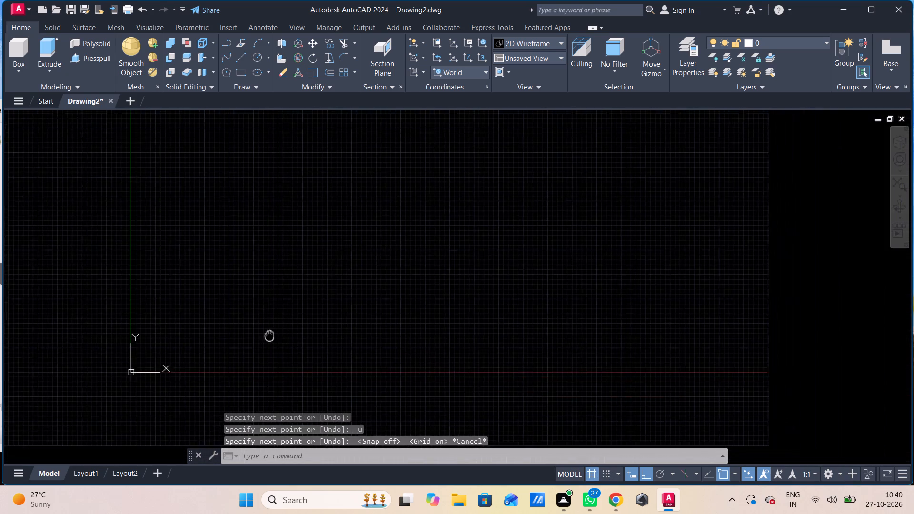
middle_click_drag(267, 335, 192, 383)
scroll(108, 378, "up", 1)
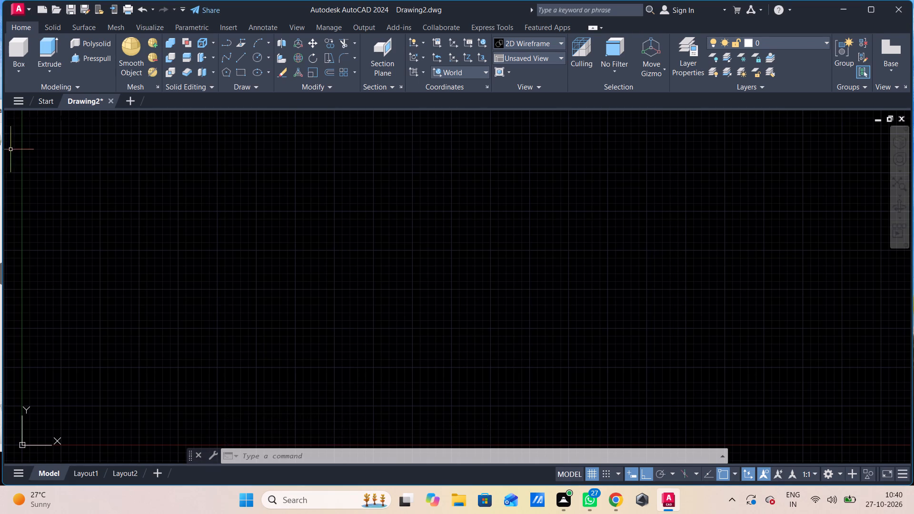
Switch the model view to Front.
left_click(22, 113)
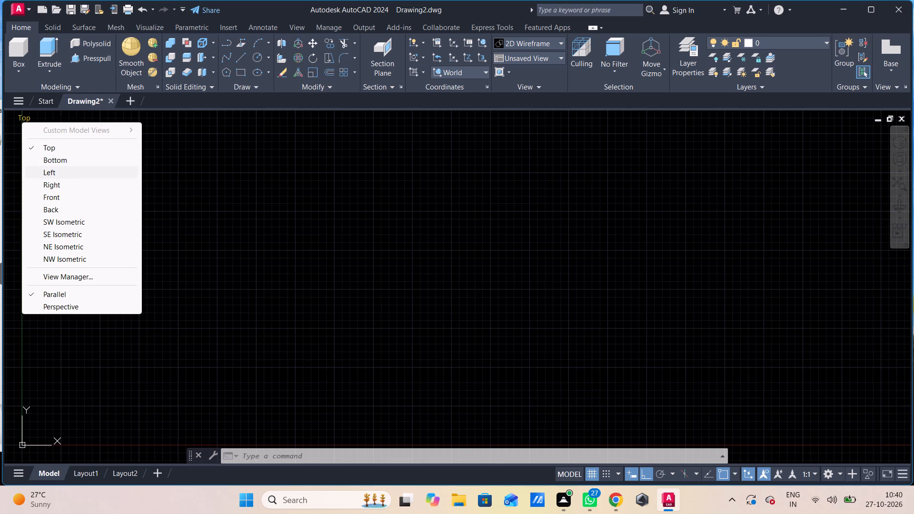
left_click(51, 199)
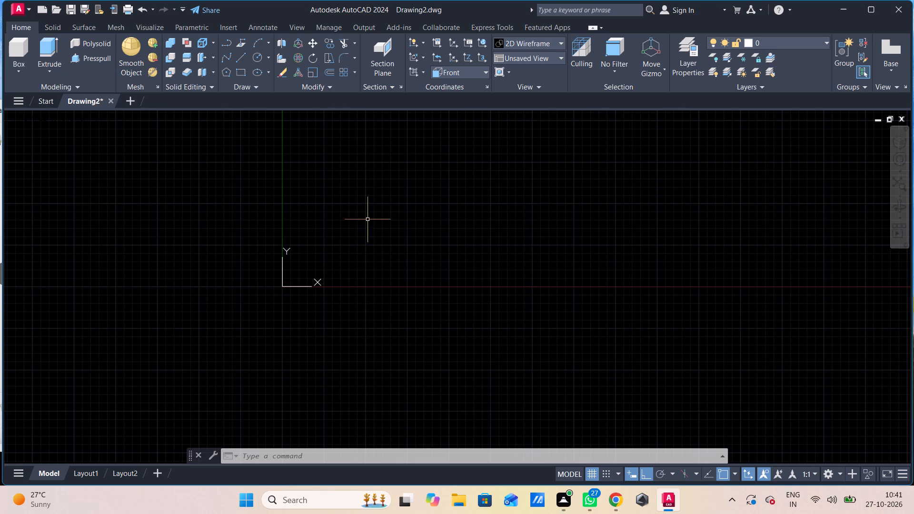
Start a line profile in the Front view with a vertical segment 12.5 long going upward.
middle_click_drag(406, 180, 169, 351)
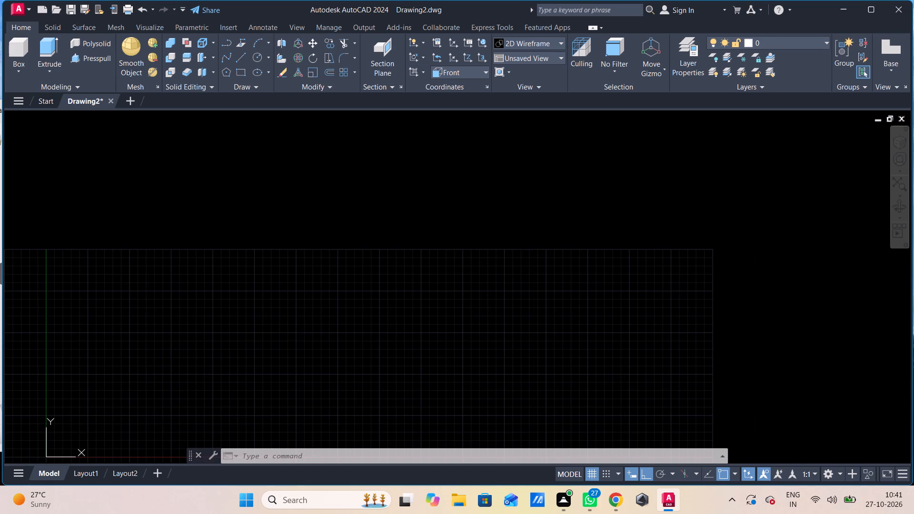
key("l")
key("Return")
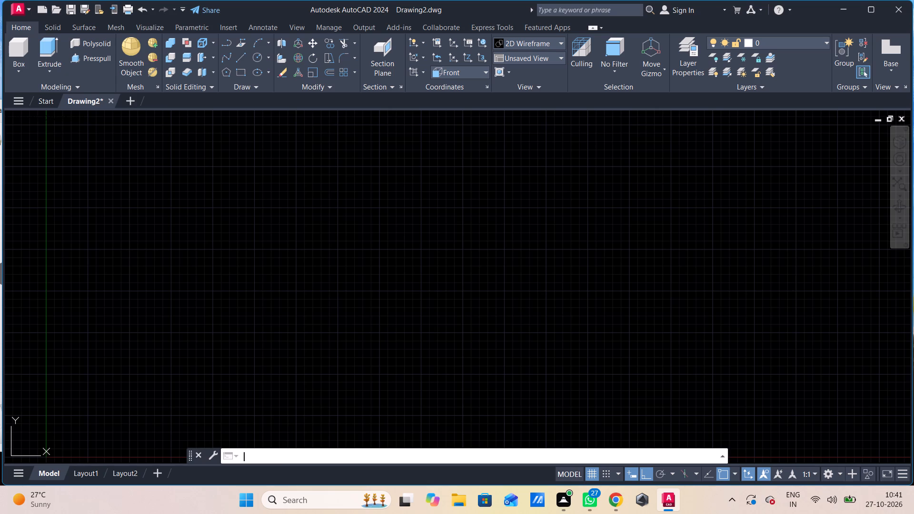
left_click(328, 328)
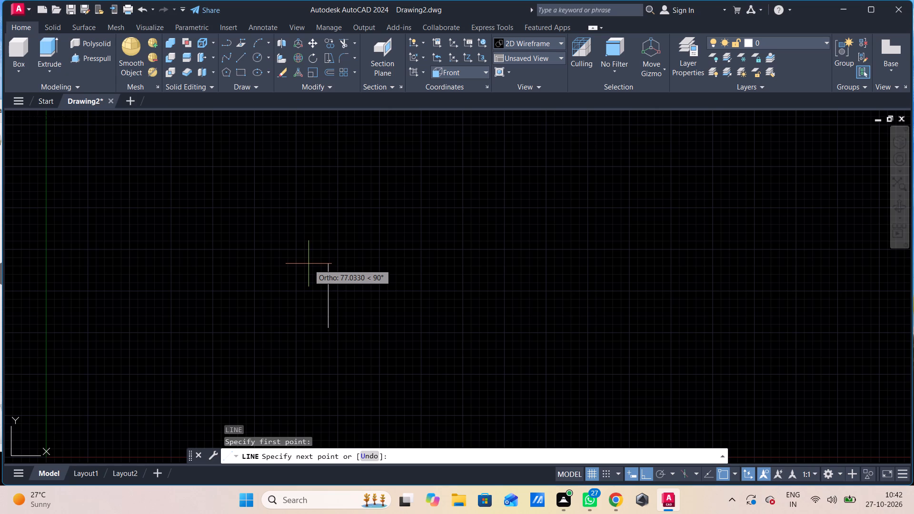
type("12.5")
key("Return")
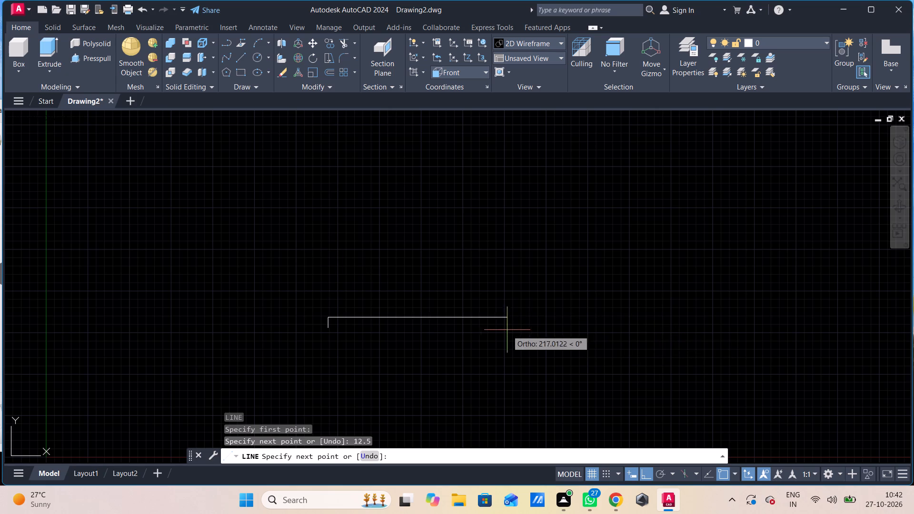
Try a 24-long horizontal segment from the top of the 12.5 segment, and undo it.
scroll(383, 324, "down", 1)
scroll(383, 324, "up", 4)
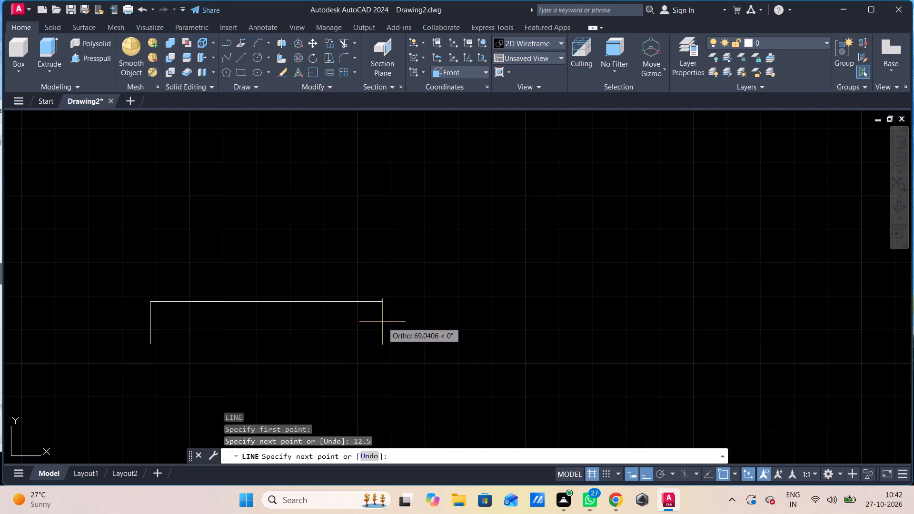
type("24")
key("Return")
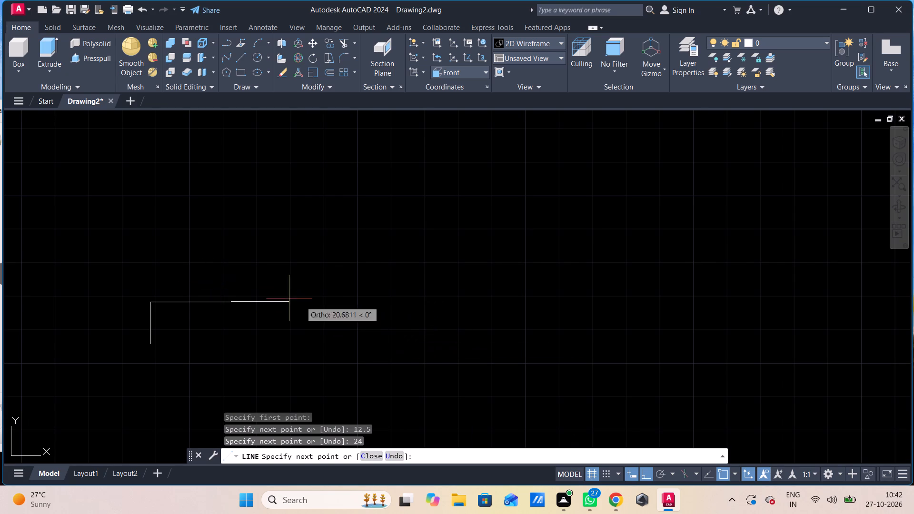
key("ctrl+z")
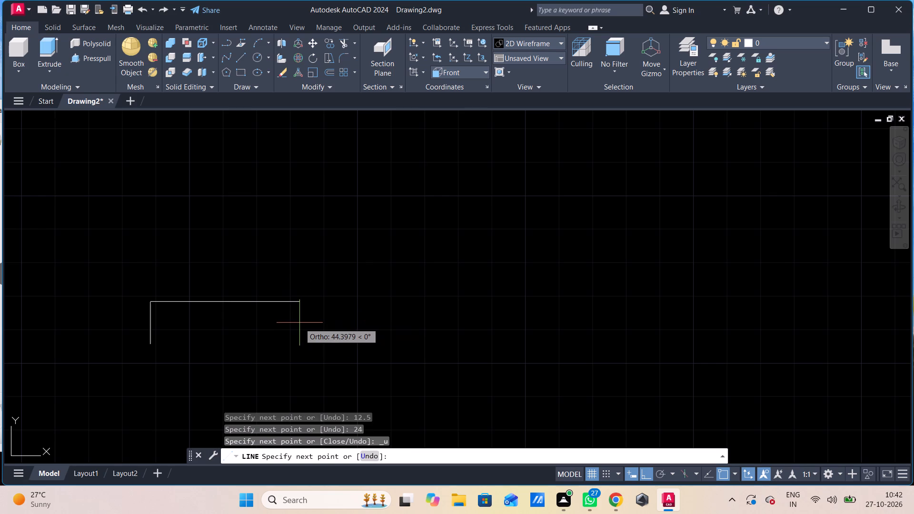
Continue the profile with segments of 30 to the right, 6 down and 44.2 to the right.
type("30")
key("Return")
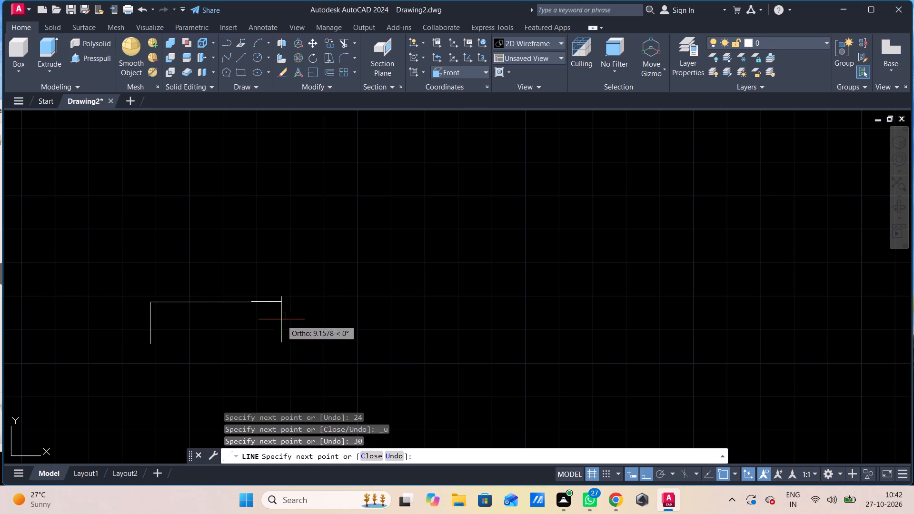
key("6")
key("Return")
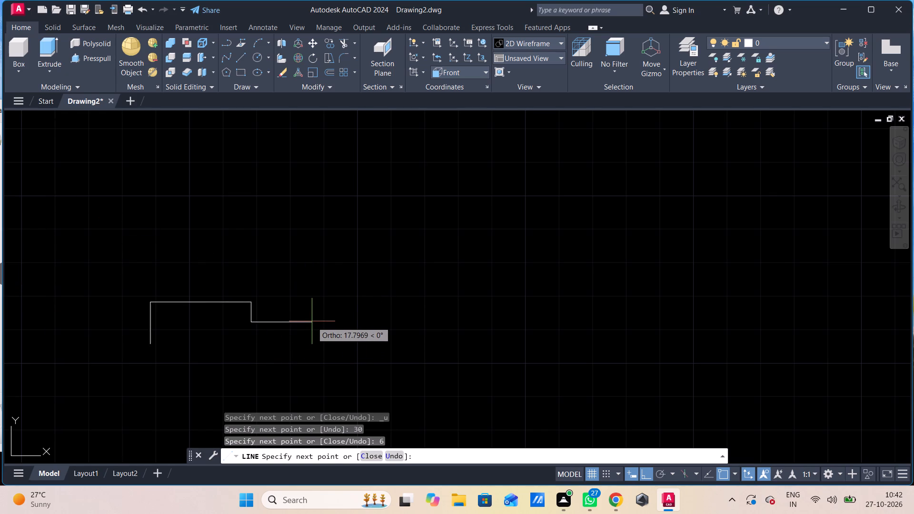
type("44.5")
key("BackSpace")
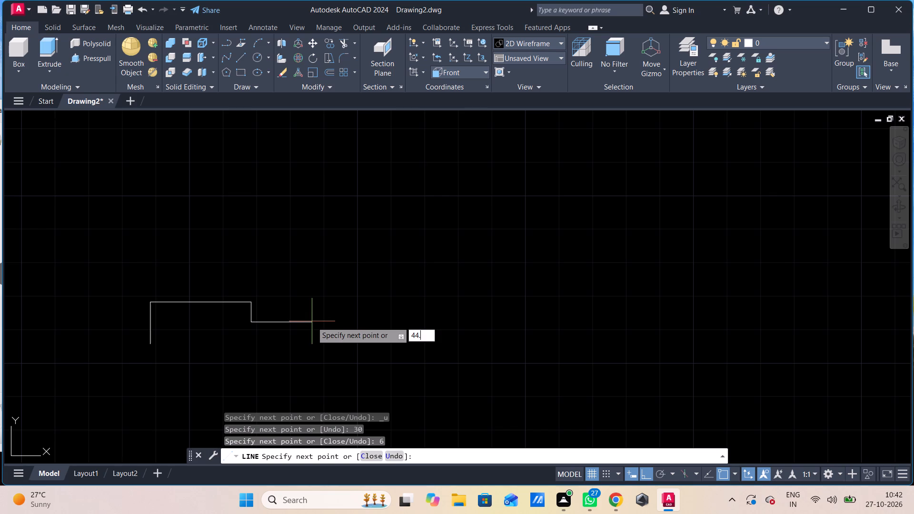
key("2")
key("Return")
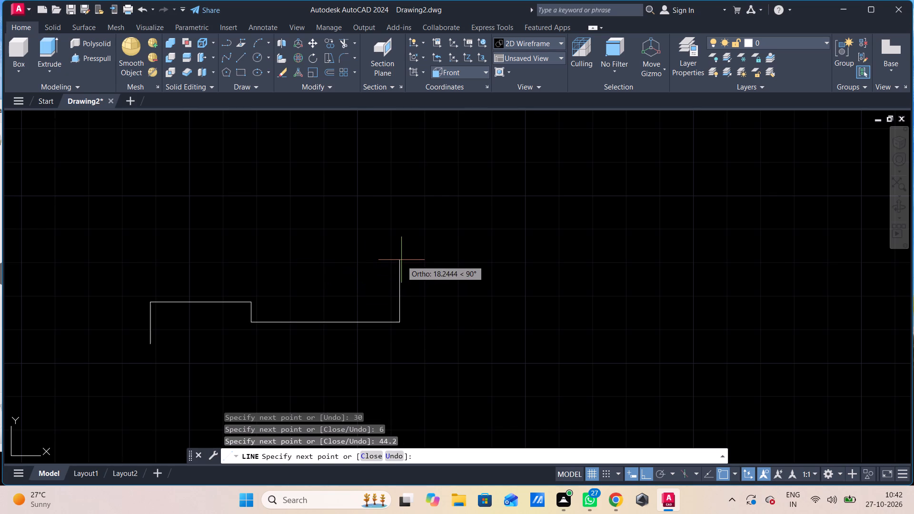
Add the flange outline: 22.5 up, 14.2 to the right, and a long vertical down past the profile's starting level.
type("22.5")
key("Return")
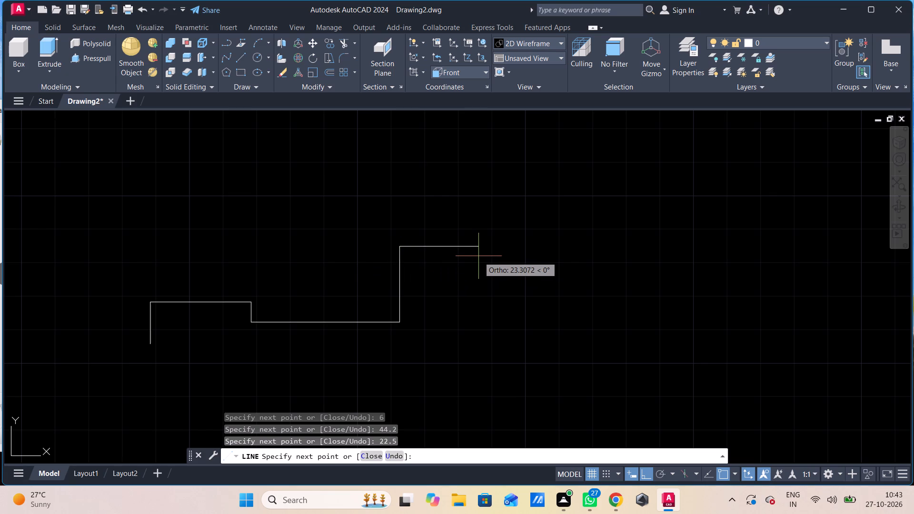
type("14.2")
key("Return")
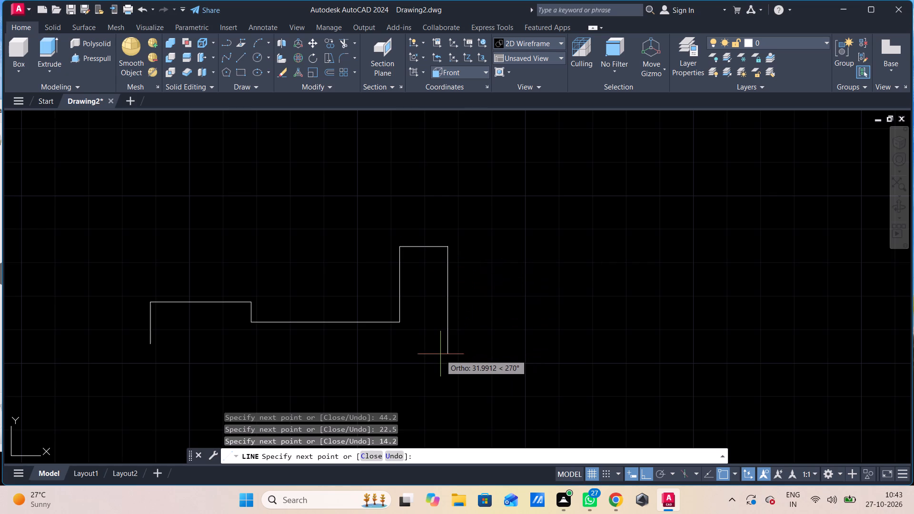
middle_click_drag(418, 366, 425, 365)
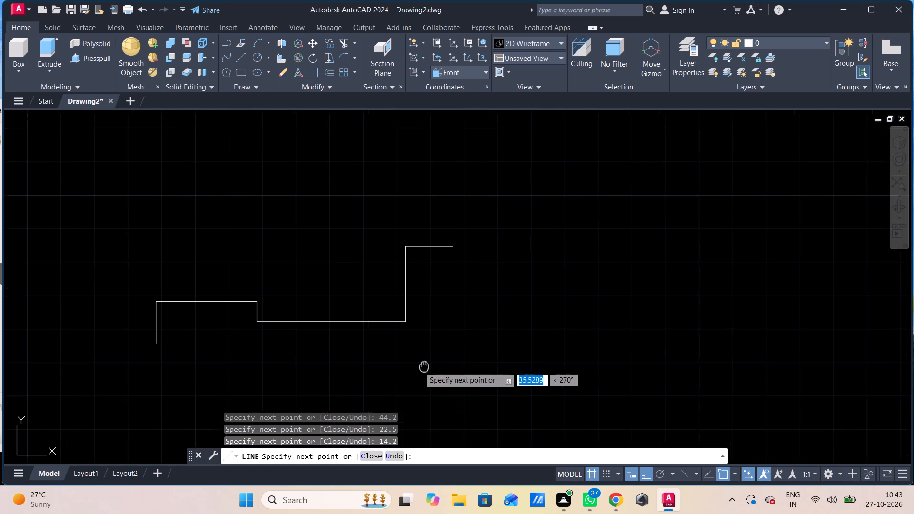
middle_click_drag(425, 365, 453, 322)
left_click(460, 353)
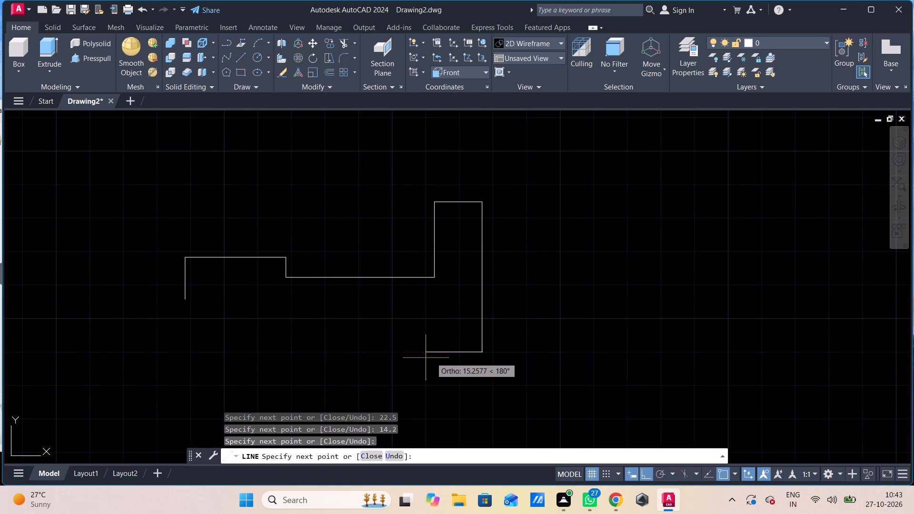
key("Escape")
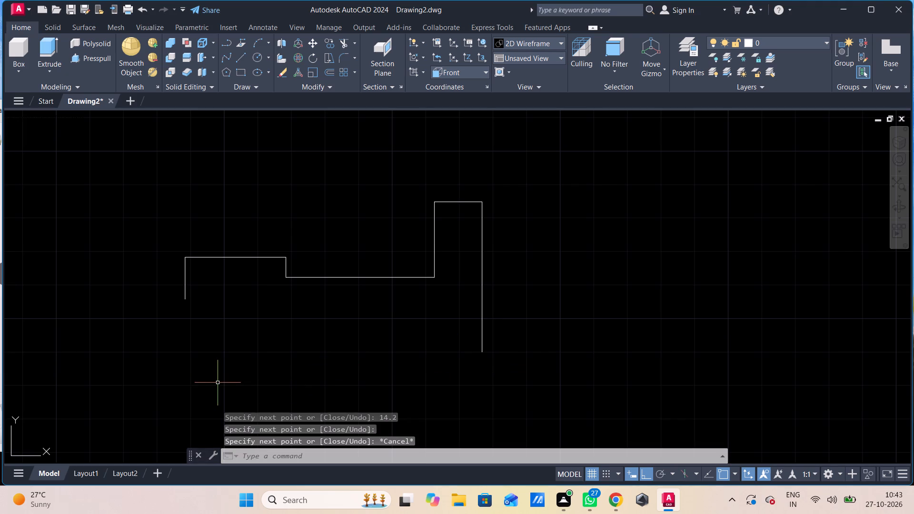
Draw a horizontal base line from the profile's starting point to just beyond the flange's outer vertical line.
key("space")
left_click(186, 301)
left_click(506, 281)
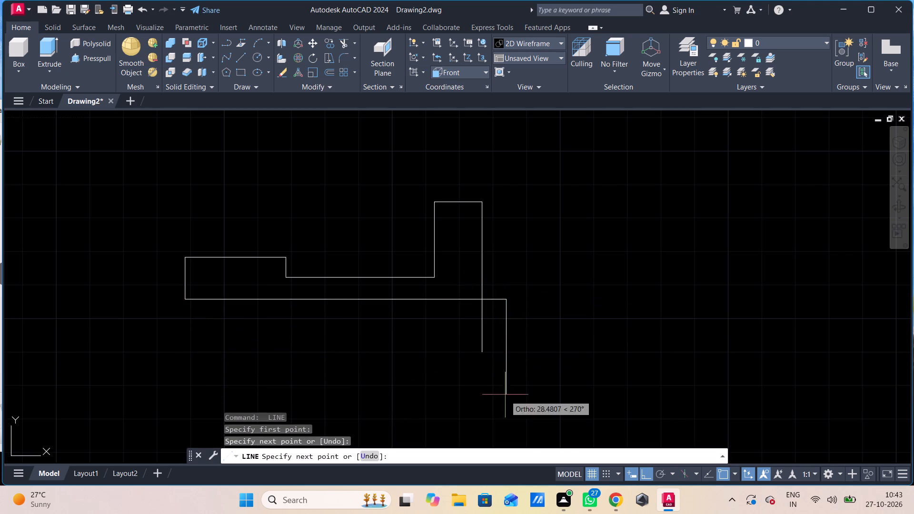
key("Escape")
Trim the base line beyond the flange's outer vertical and the vertical's excess below the base line.
key("r")
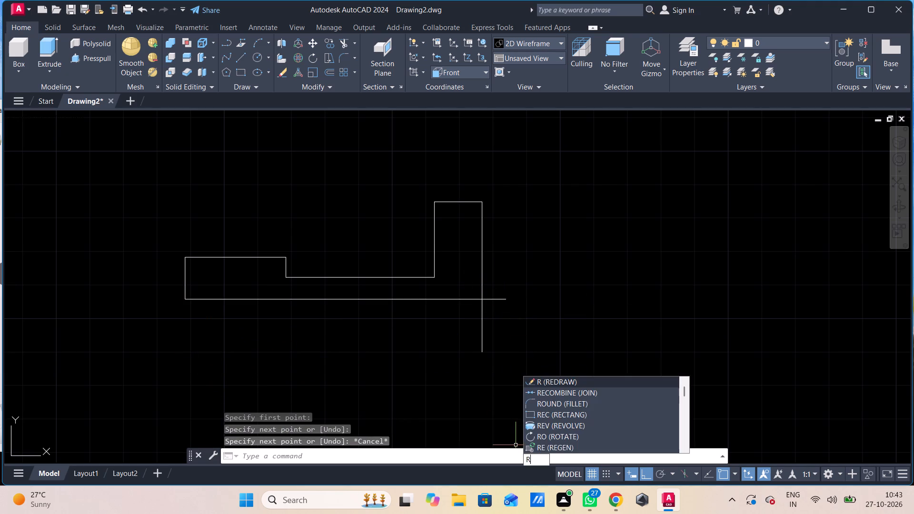
key("Escape")
type("tr")
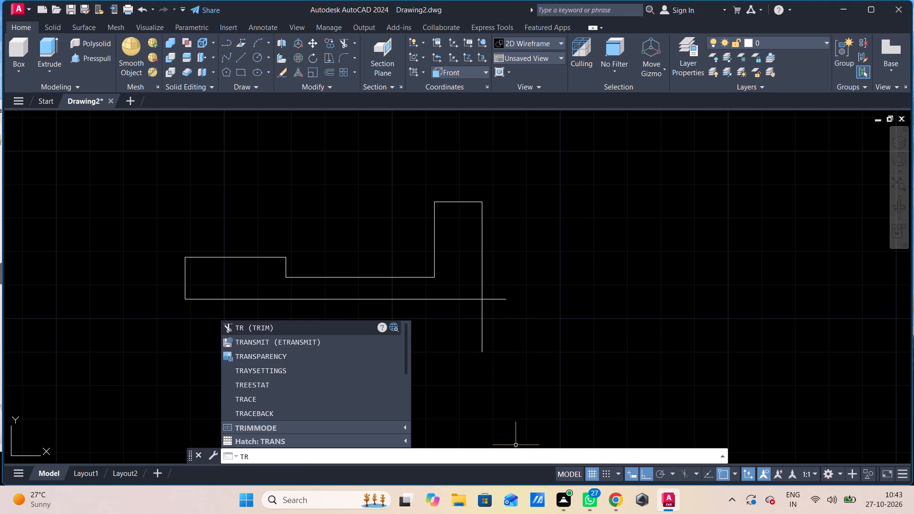
key("space")
left_click_drag(508, 290, 501, 301)
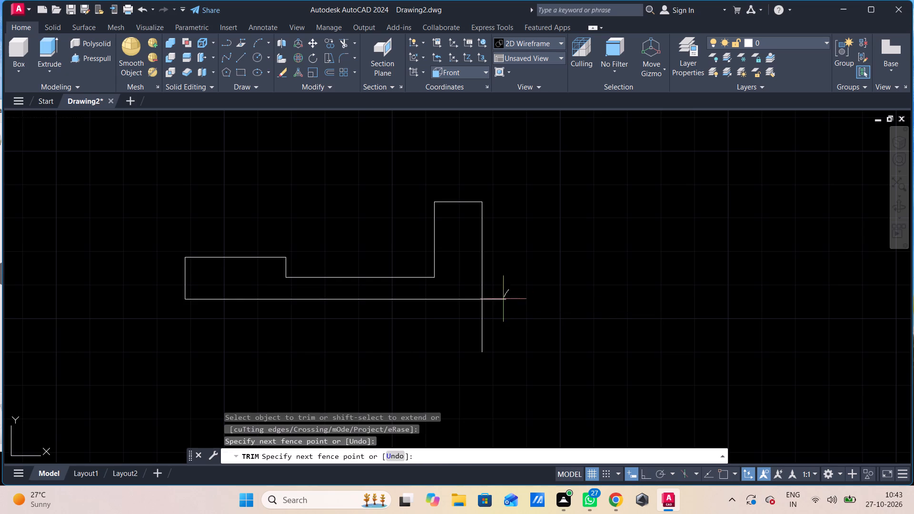
left_click_drag(501, 301, 465, 342)
key("Escape")
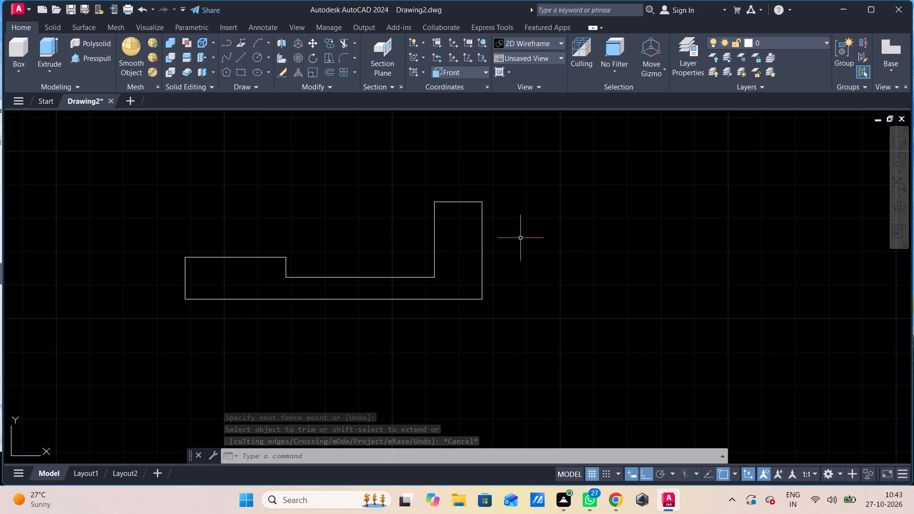
Join the profile's line segments into a polyline, selecting them with a crossing window.
left_click_drag(522, 229, 522, 236)
left_click(158, 370)
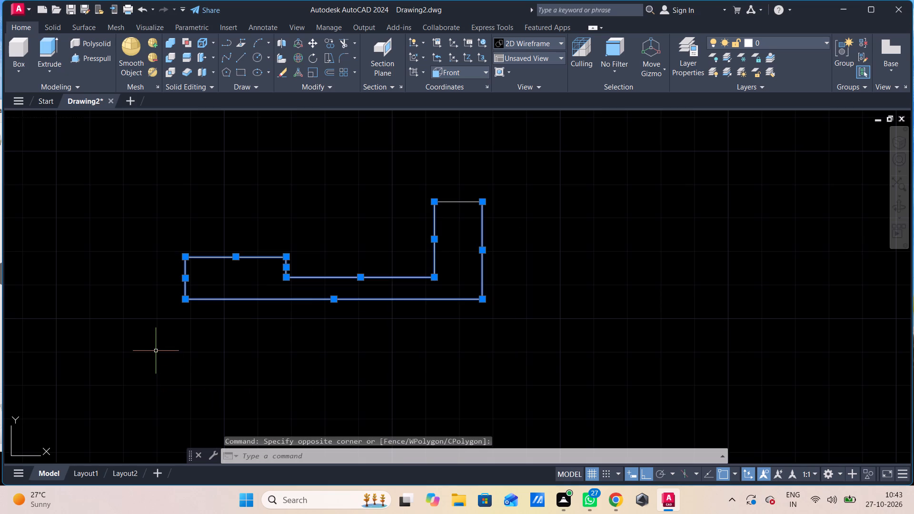
key("j")
key("Return")
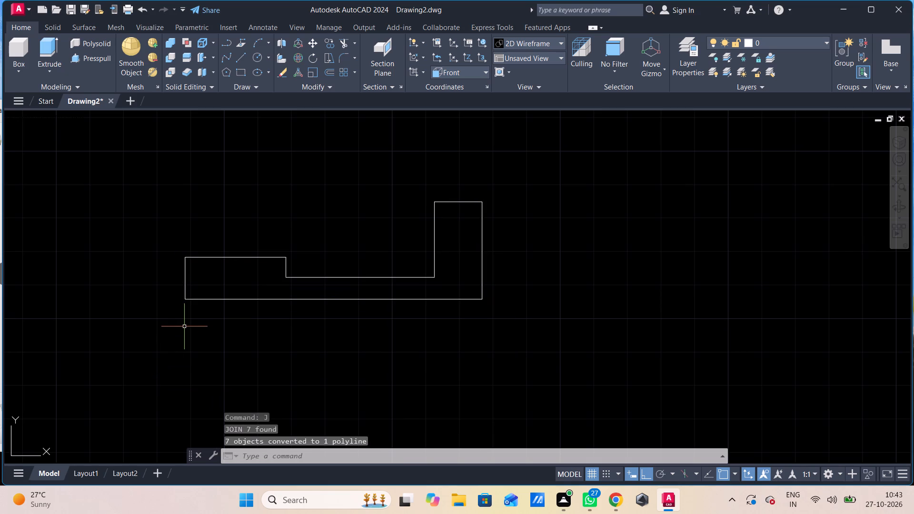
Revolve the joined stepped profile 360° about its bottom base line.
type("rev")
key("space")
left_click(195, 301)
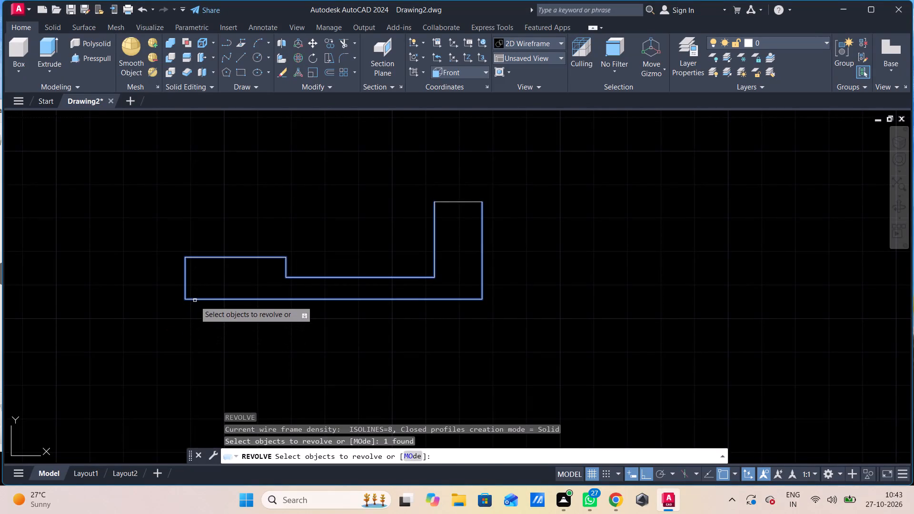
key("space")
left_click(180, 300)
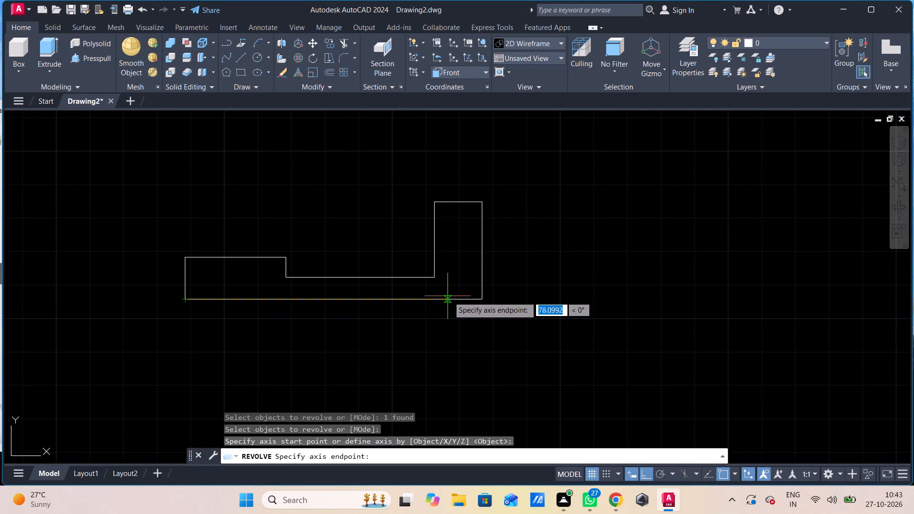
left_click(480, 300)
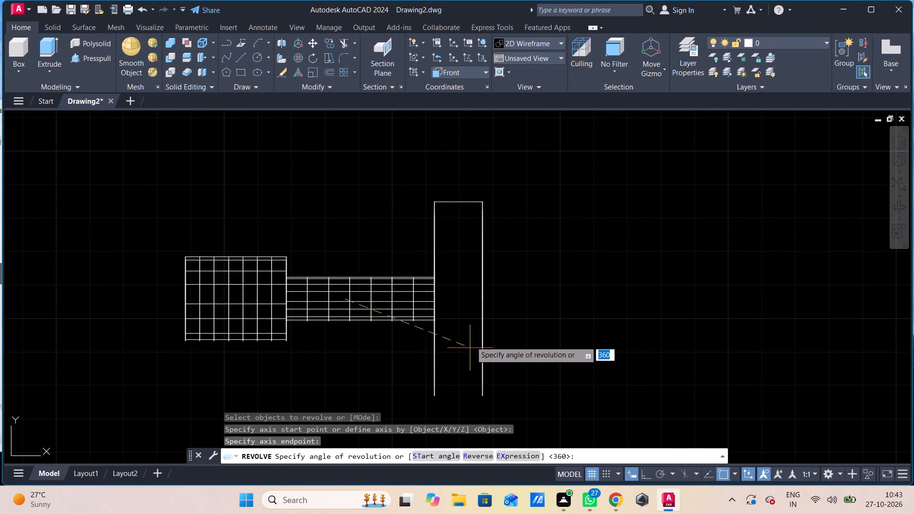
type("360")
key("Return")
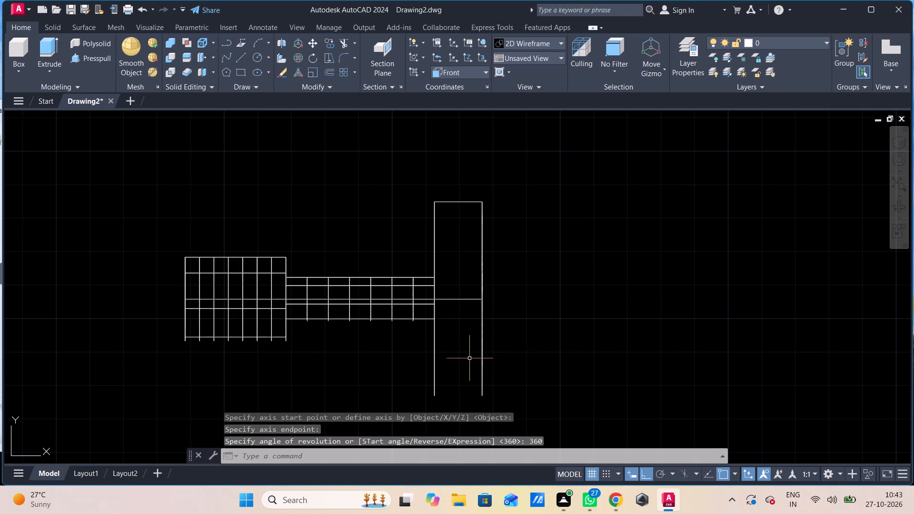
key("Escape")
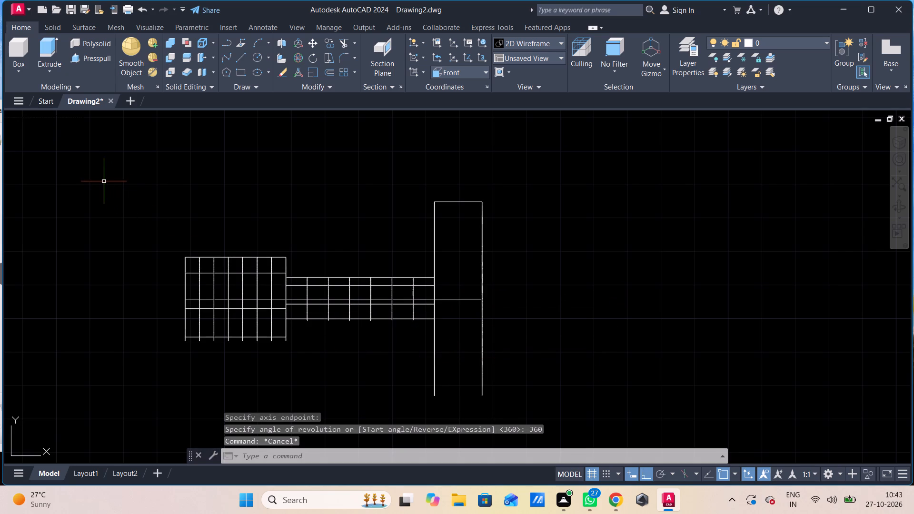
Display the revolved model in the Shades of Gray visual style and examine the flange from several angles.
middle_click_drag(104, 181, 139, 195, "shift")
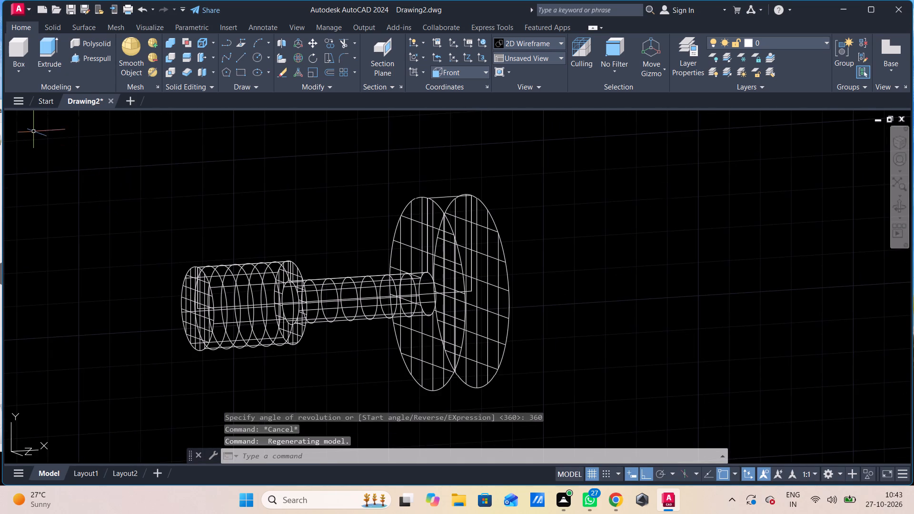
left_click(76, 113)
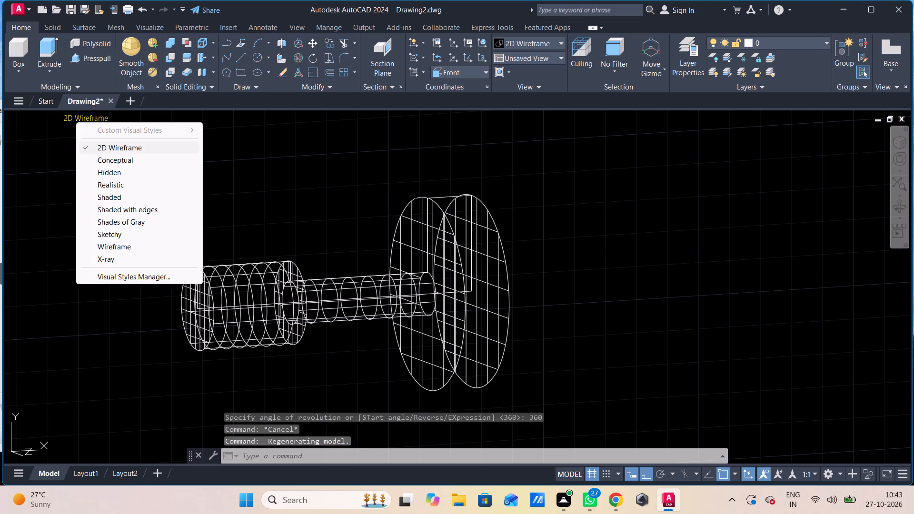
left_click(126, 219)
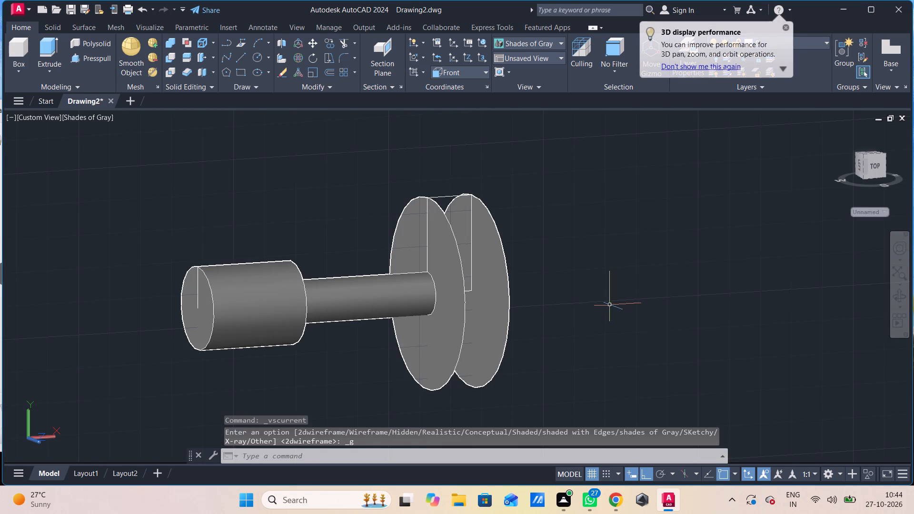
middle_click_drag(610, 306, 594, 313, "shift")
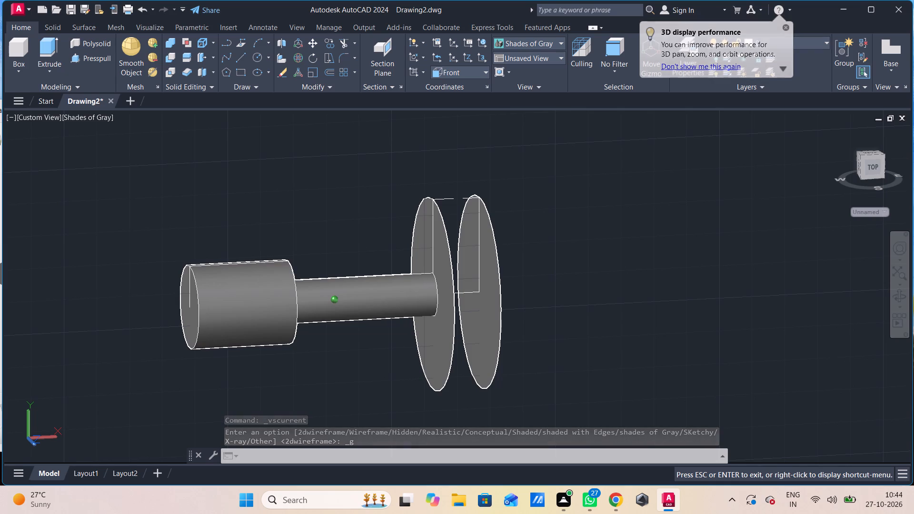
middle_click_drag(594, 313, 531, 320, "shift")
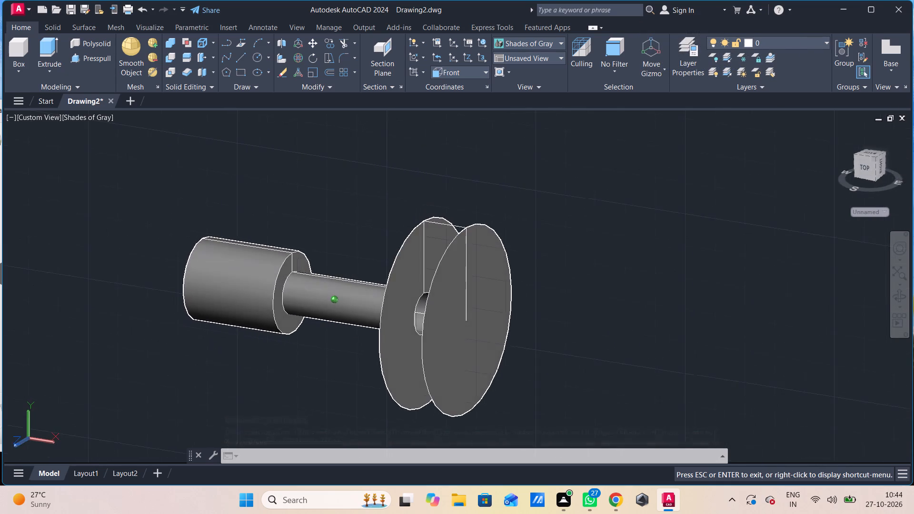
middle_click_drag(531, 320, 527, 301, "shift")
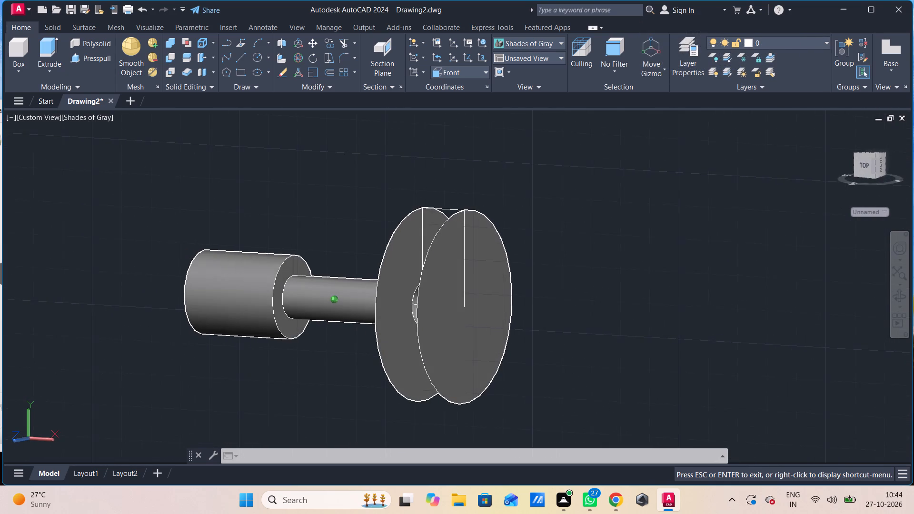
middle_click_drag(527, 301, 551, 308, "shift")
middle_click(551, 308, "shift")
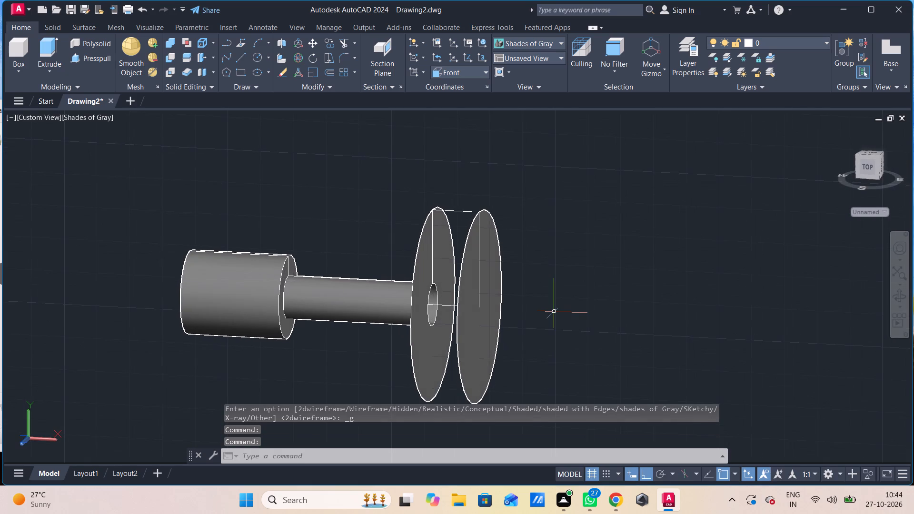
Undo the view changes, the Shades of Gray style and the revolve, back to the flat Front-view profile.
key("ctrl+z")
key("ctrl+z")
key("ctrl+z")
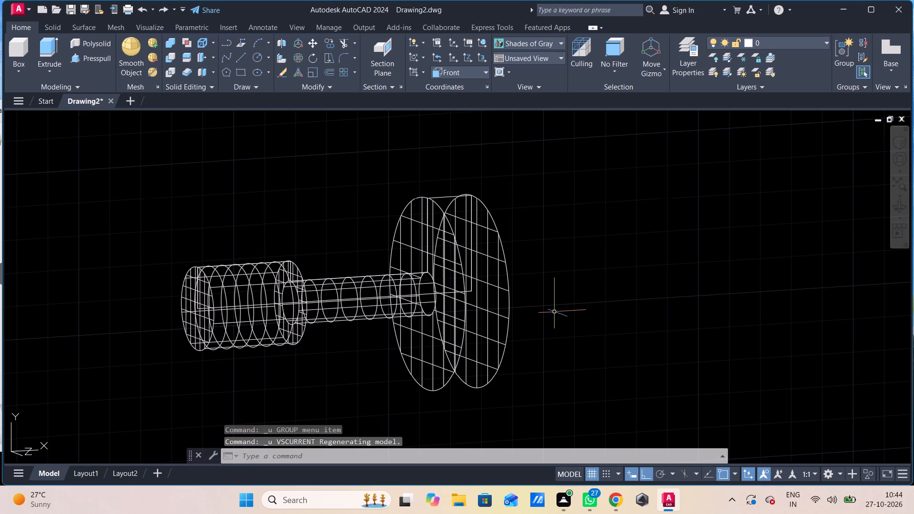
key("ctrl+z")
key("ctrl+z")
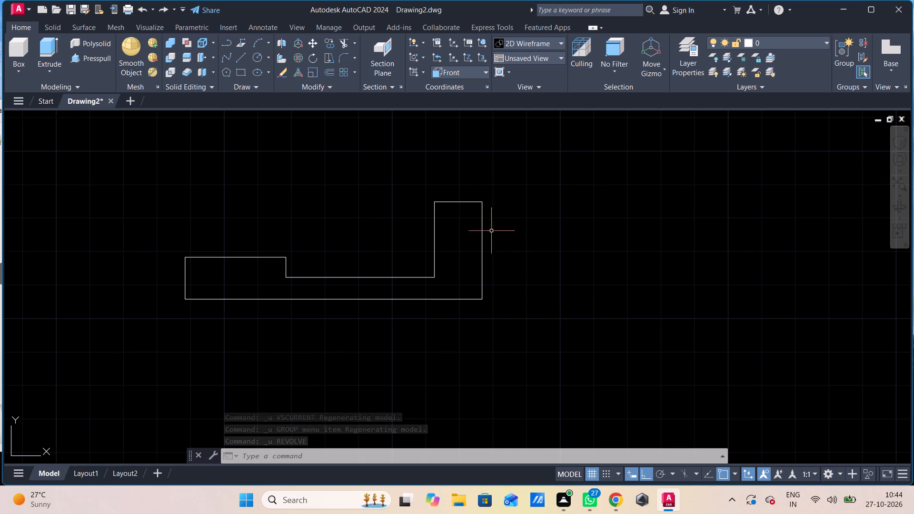
Check the flange's top and inner edges, and join the separate top edge with the rest of the profile.
scroll(471, 220, "up", 3)
left_click(421, 154)
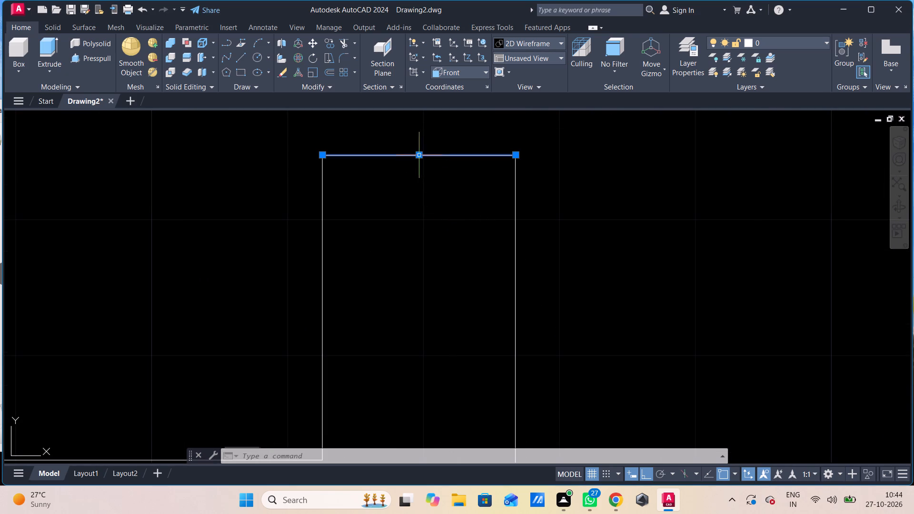
key("Escape")
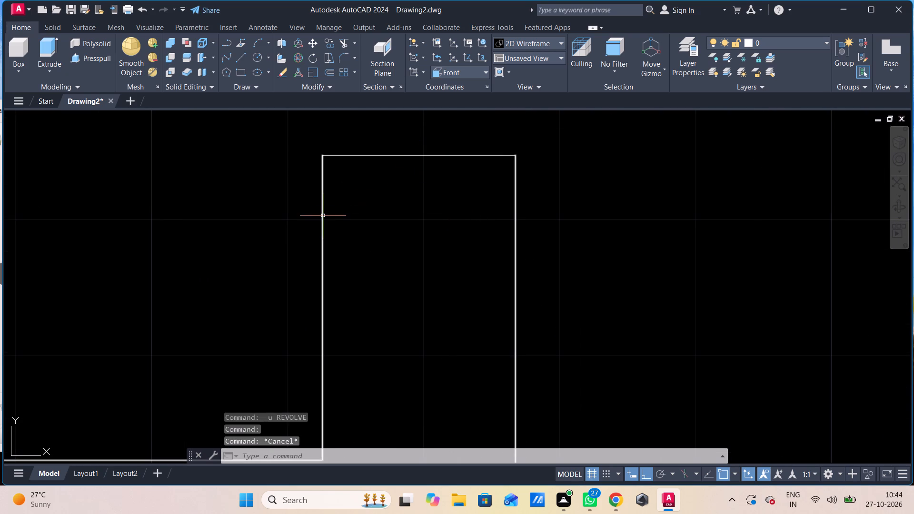
left_click(323, 216)
scroll(340, 214, "down", 2)
key("Escape")
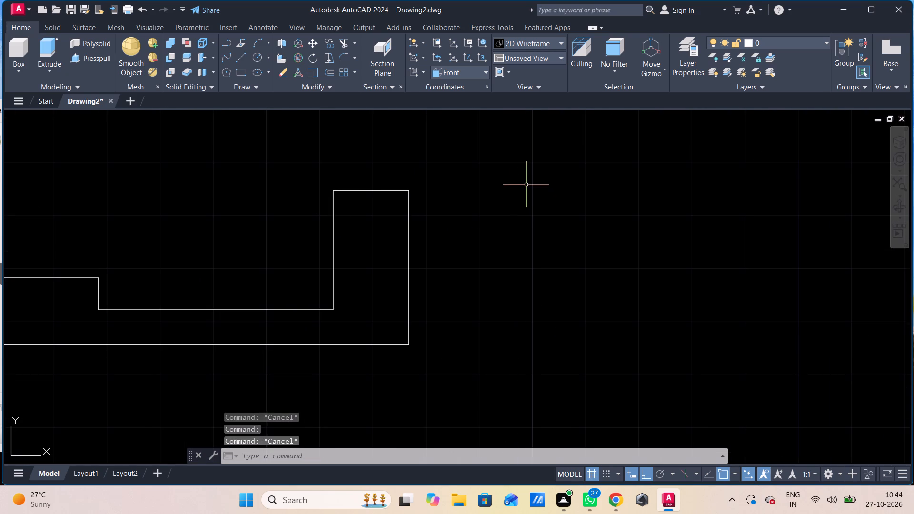
middle_click(527, 183)
scroll(528, 183, "down", 1)
middle_click_drag(528, 184, 614, 184)
left_click(589, 159)
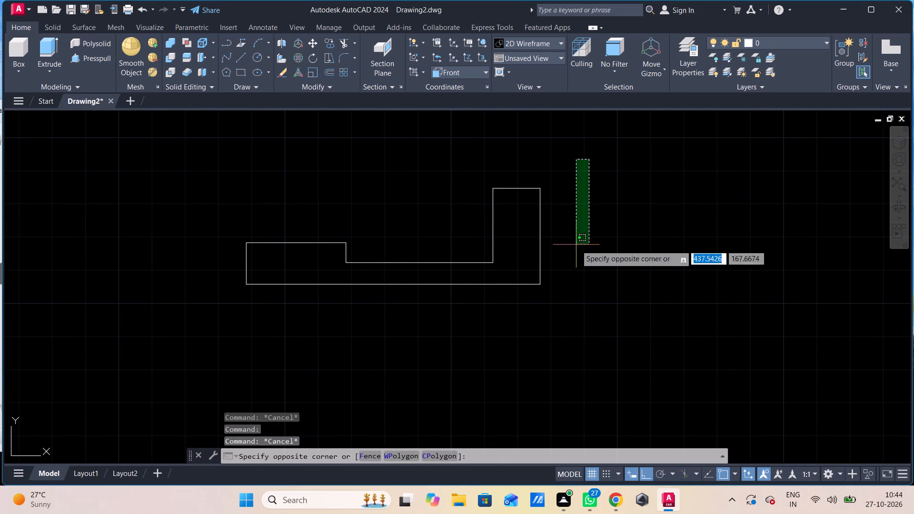
left_click(173, 335)
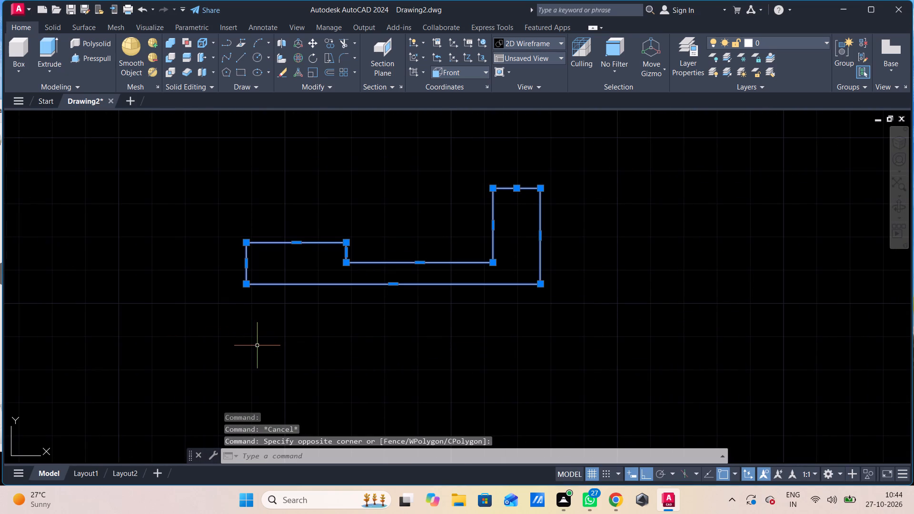
key("j")
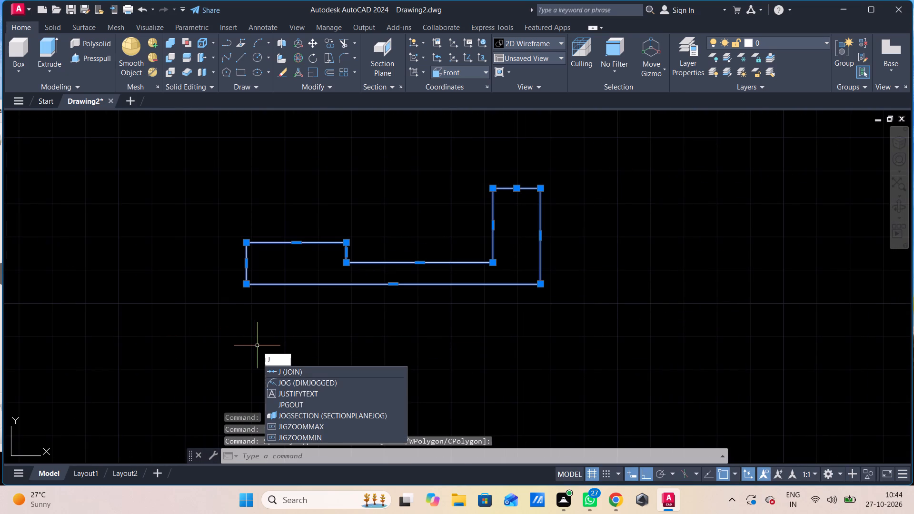
left_click(343, 371)
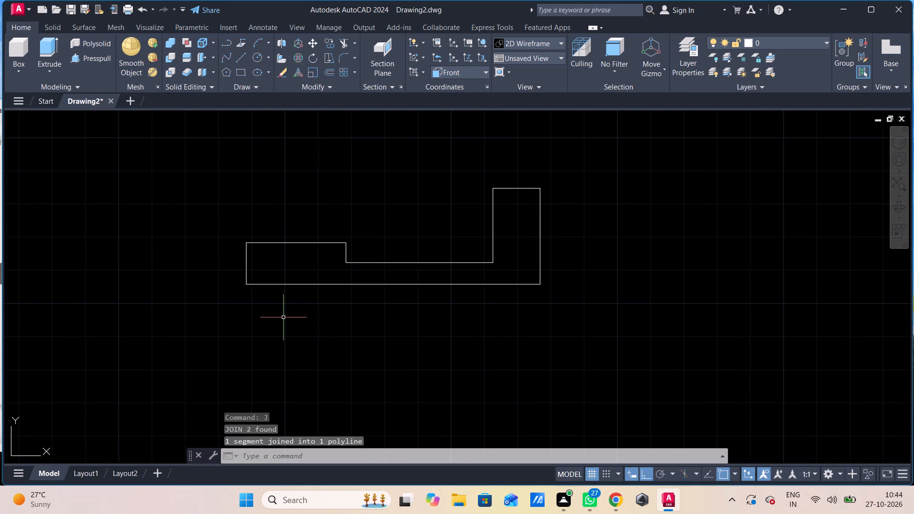
Revolve the fully joined profile 360° about its base line, from the lower-left corner to the lower-right corner.
key("r")
key("e")
key("v")
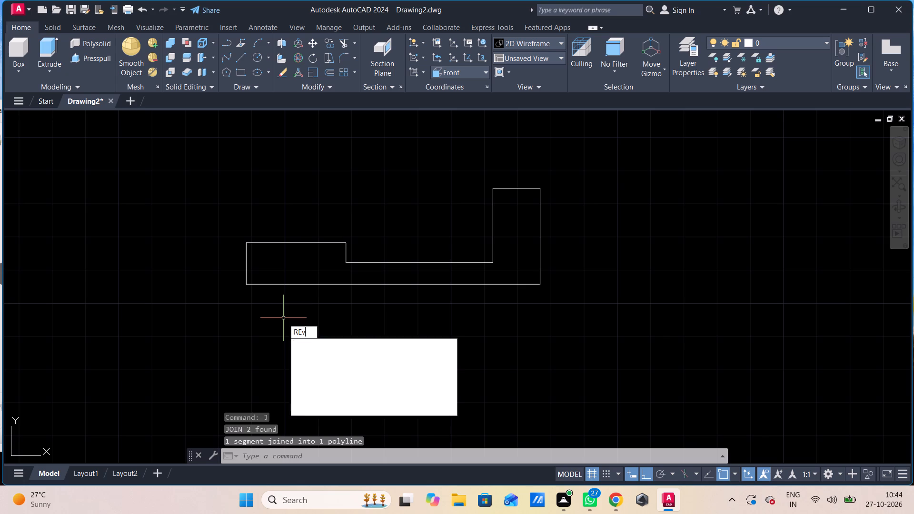
key("space")
left_click(291, 244)
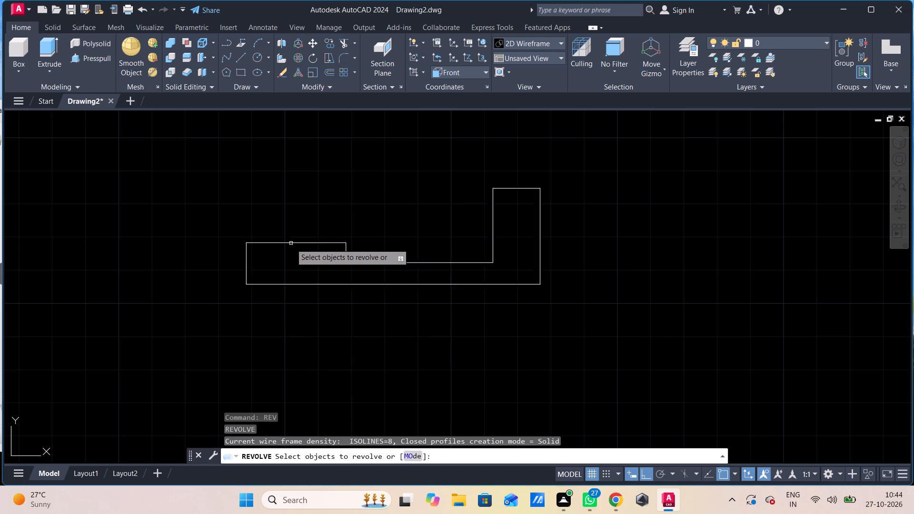
key("space")
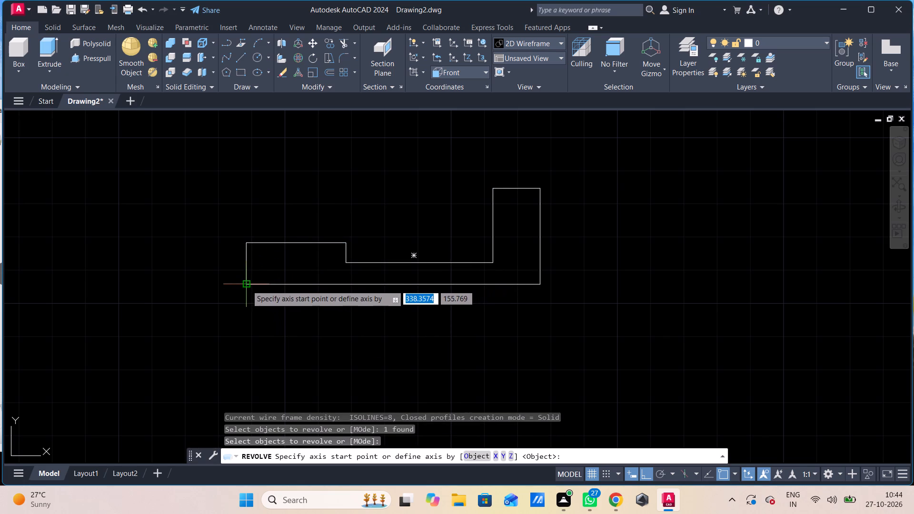
left_click(247, 285)
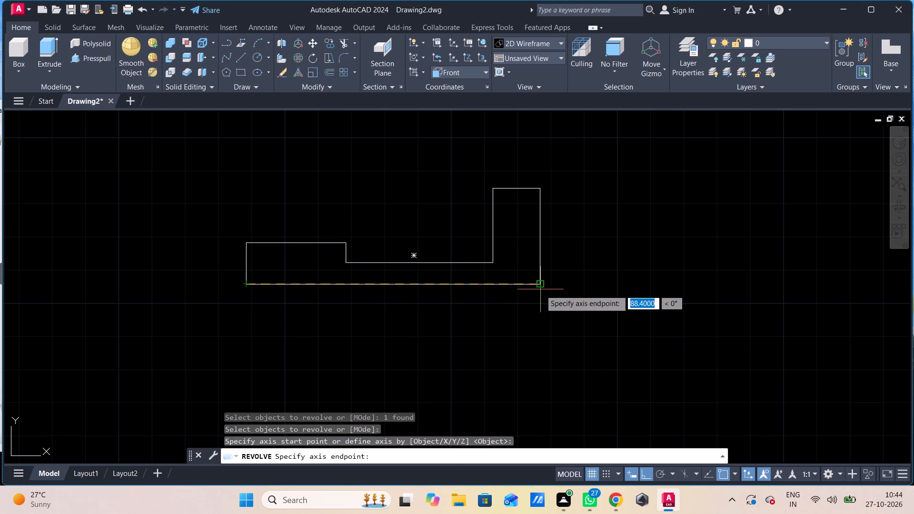
left_click(540, 290)
type("360")
key("Return")
key("Escape")
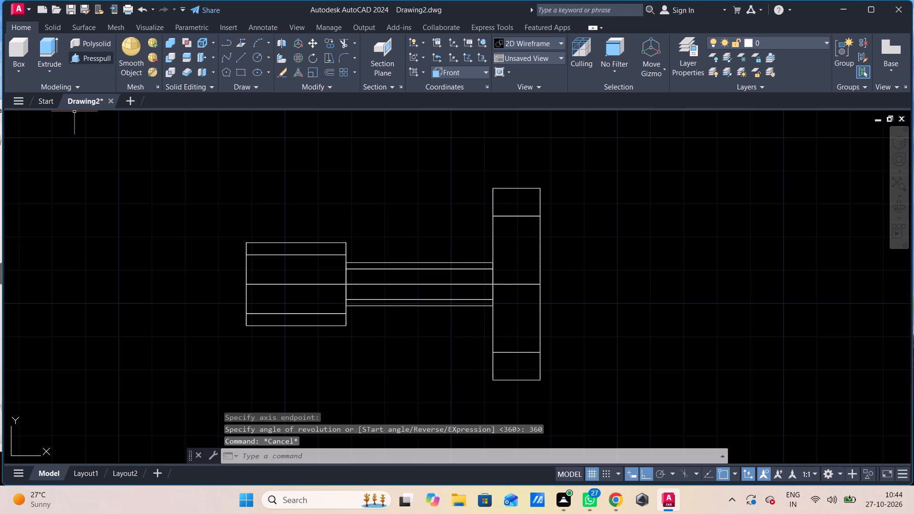
Display the revolved solid in the Shades of Gray visual style.
left_click(100, 115)
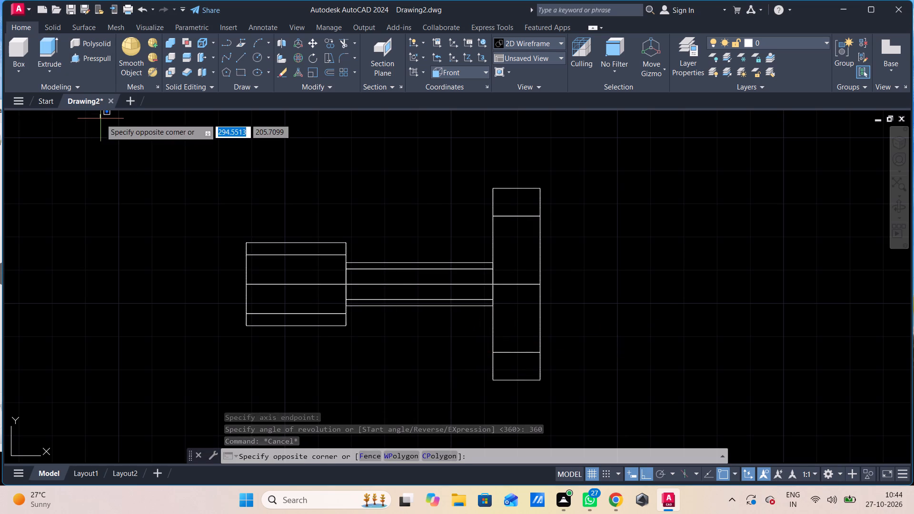
left_click(100, 119)
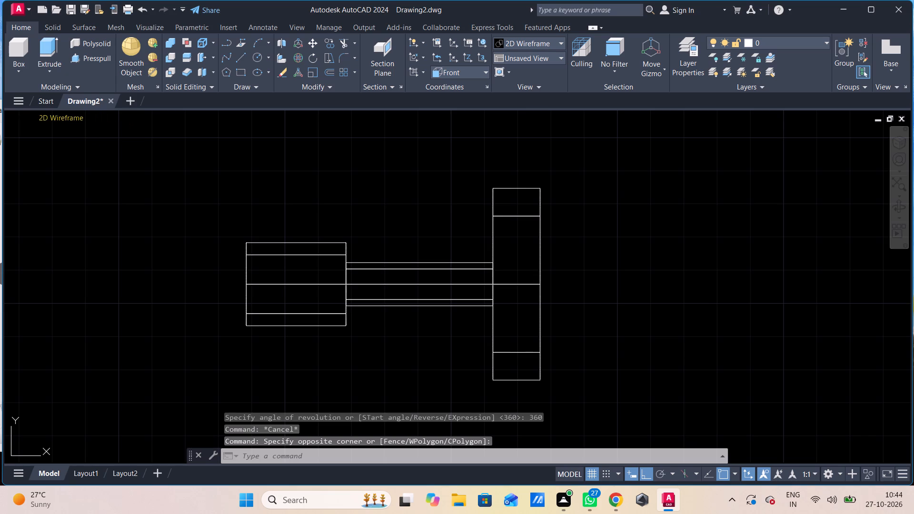
left_click(79, 120)
left_click(107, 224)
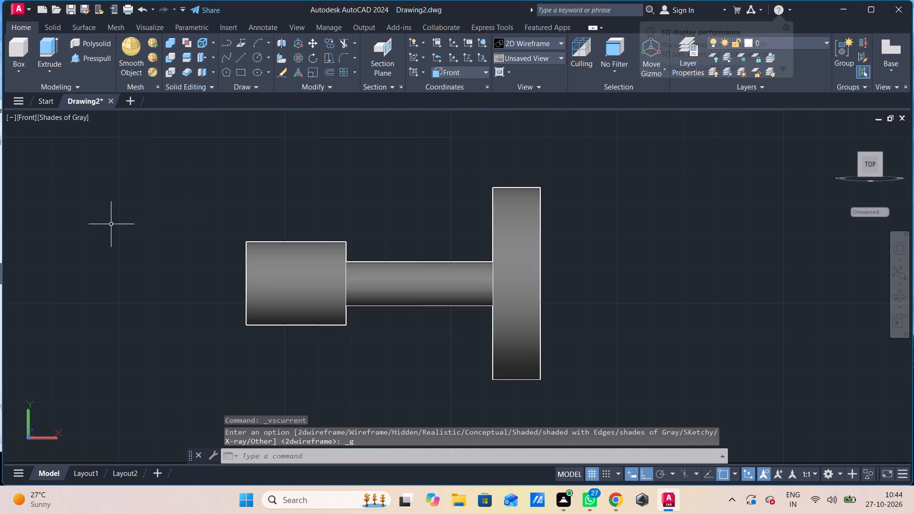
Switch to the Right view so the flange's circular end face is seen straight on.
middle_click_drag(158, 229, 98, 237, "shift")
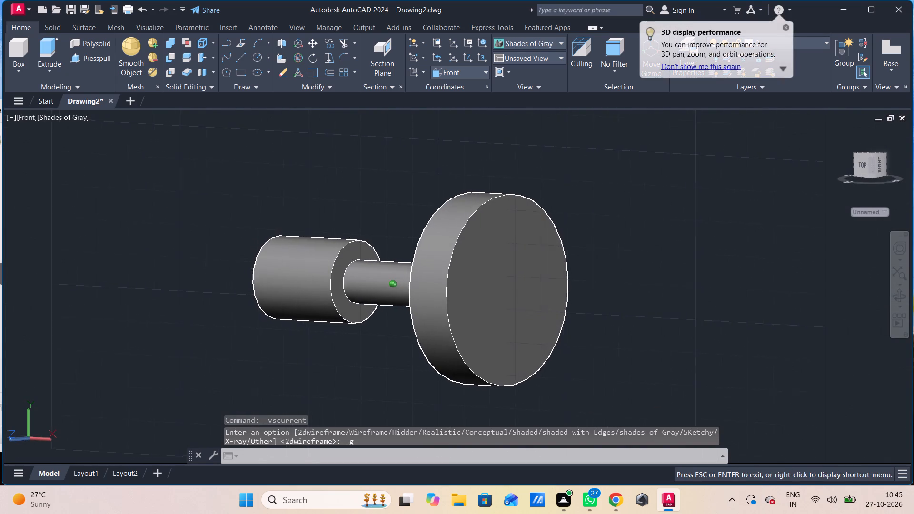
middle_click_drag(98, 237, 96, 237, "shift")
middle_click_drag(255, 282, 188, 279, "shift")
left_click(21, 119)
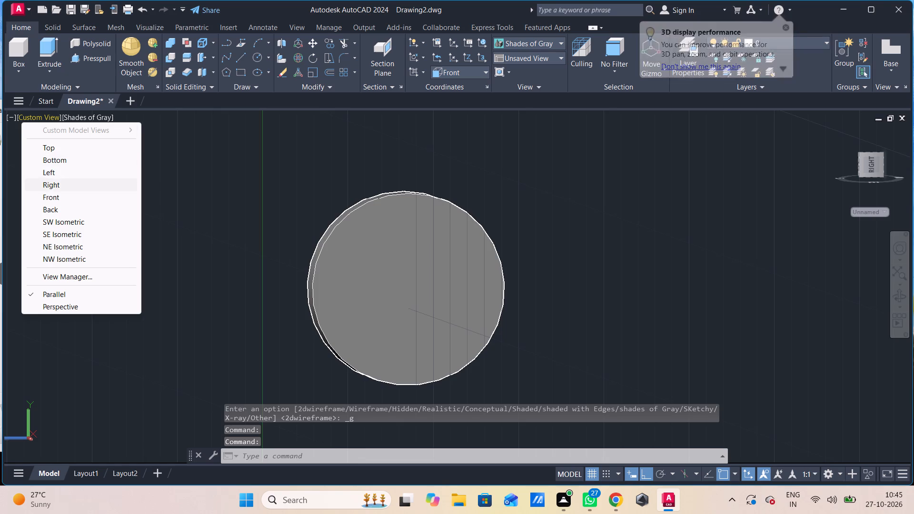
left_click(58, 186)
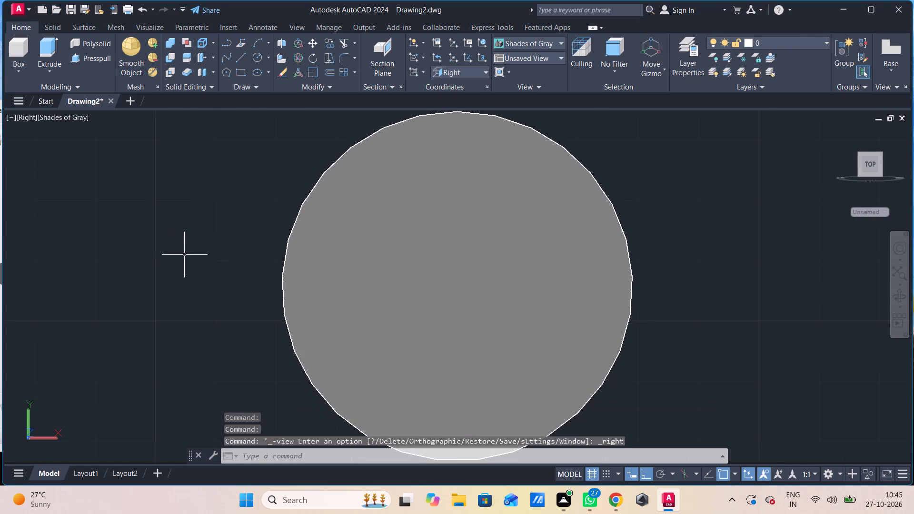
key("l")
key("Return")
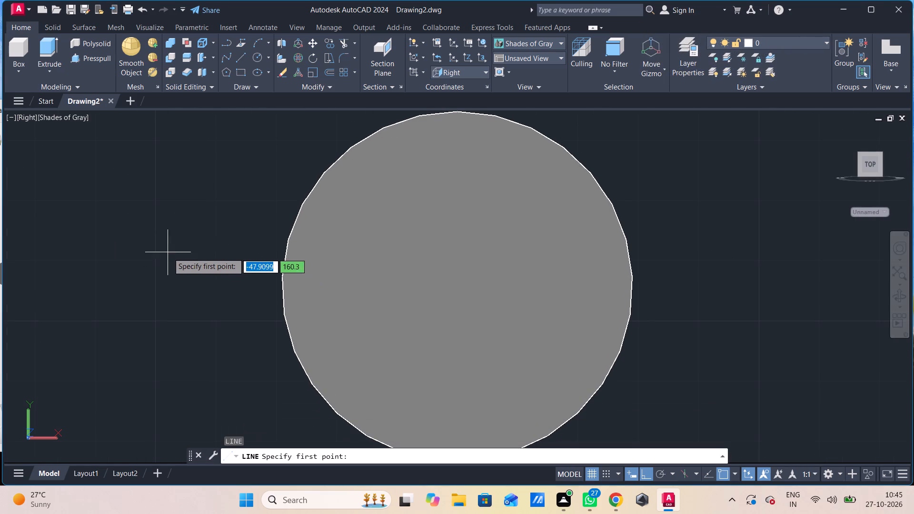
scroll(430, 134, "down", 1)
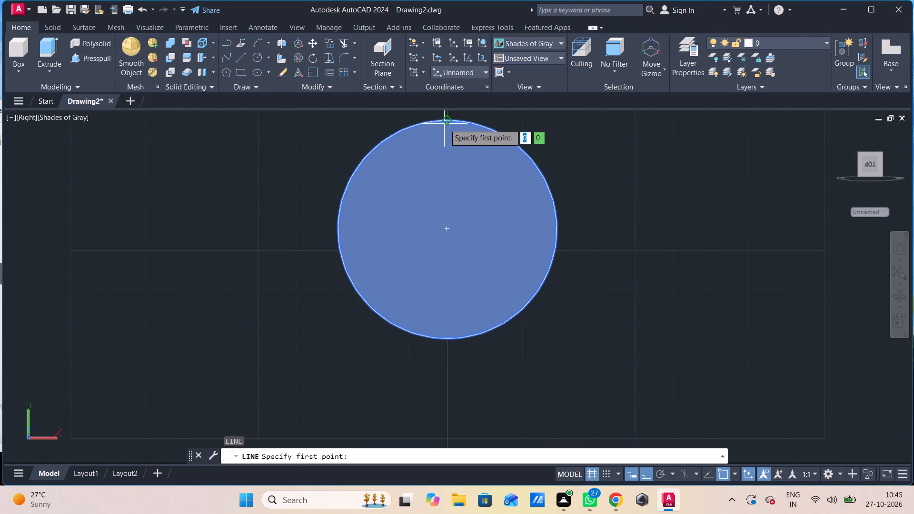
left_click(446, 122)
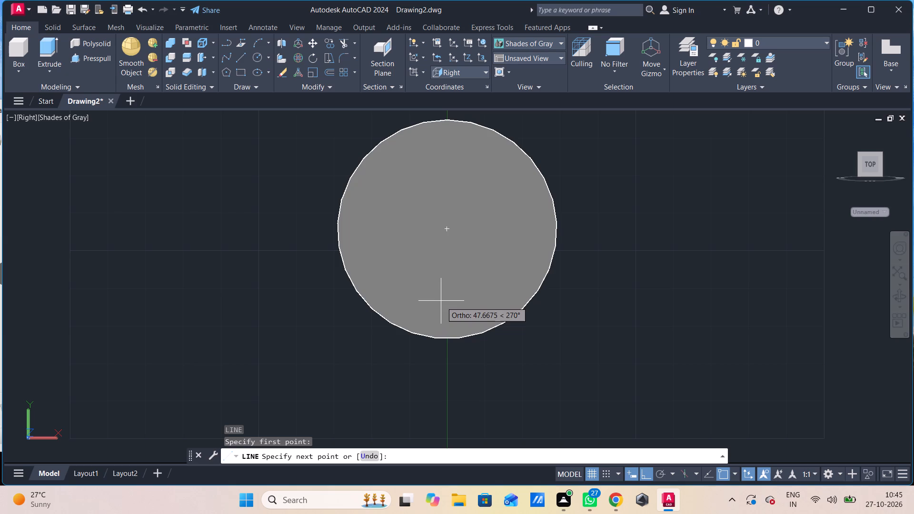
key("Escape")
Draw a vertical and a horizontal centre line across the full width of the flange's end face, each running quadrant to quadrant.
middle_click_drag(447, 298, 476, 310, "shift")
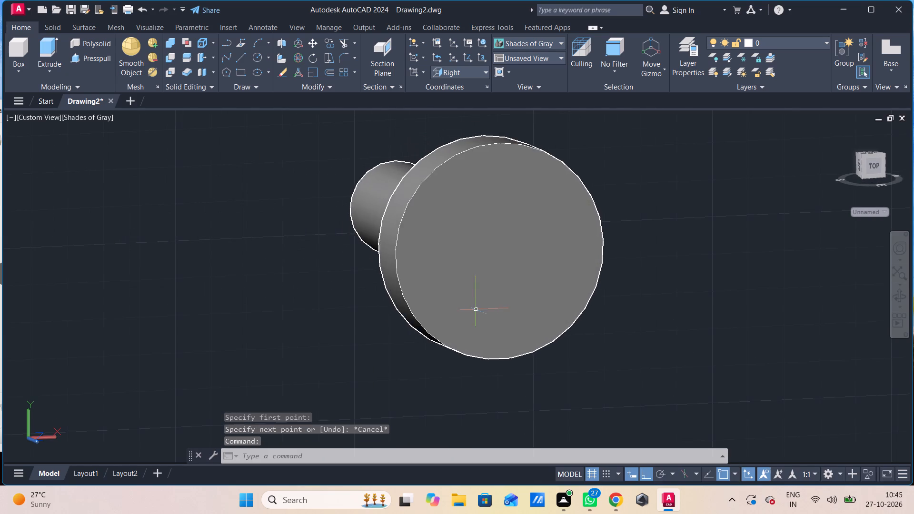
key("space")
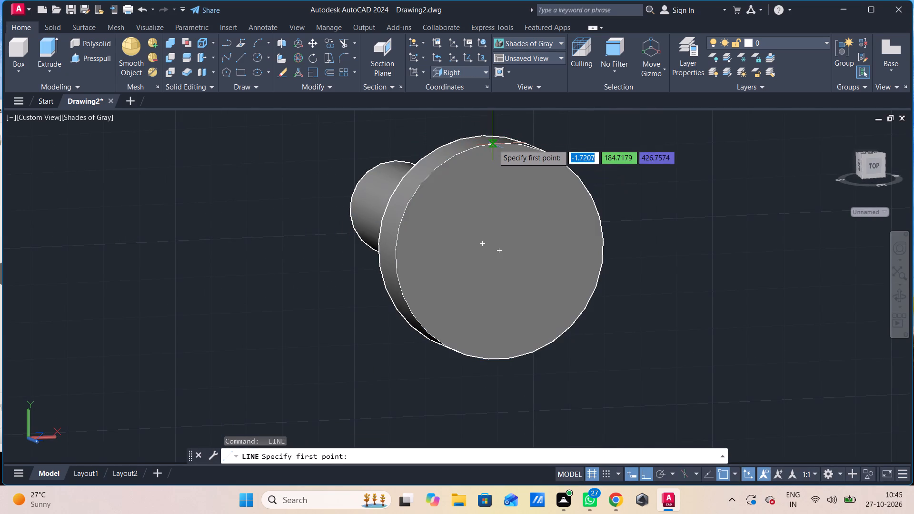
left_click(497, 144)
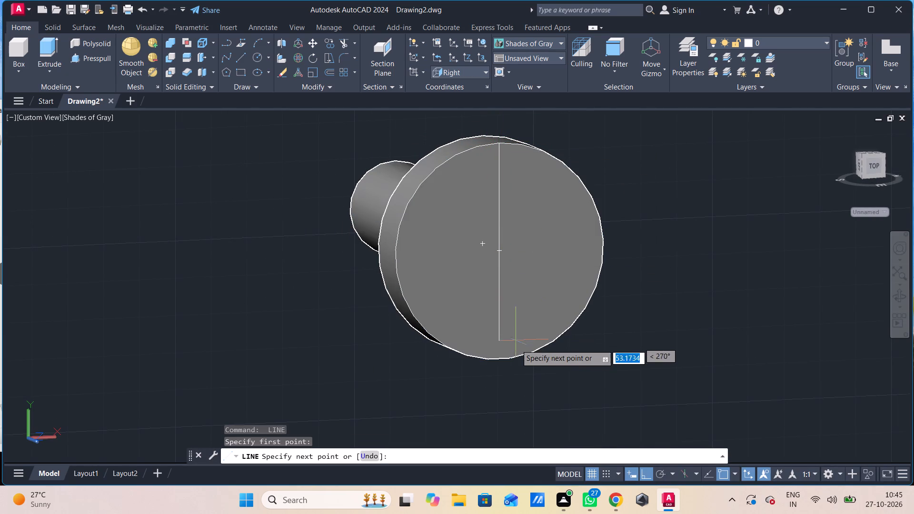
left_click(503, 363)
key("space")
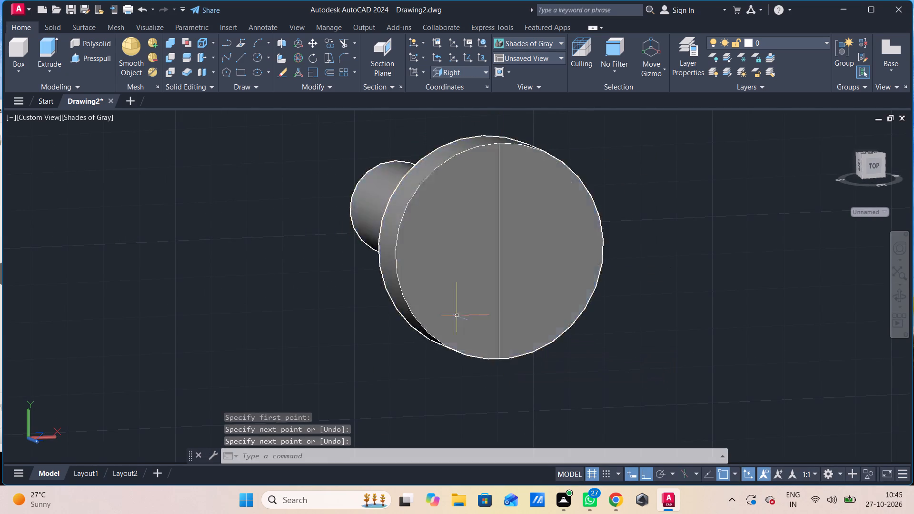
key("space")
left_click(397, 260)
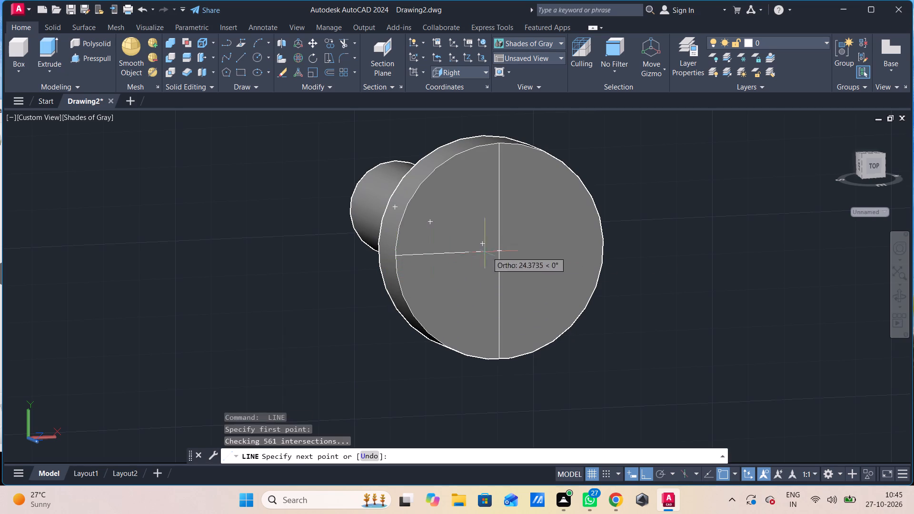
left_click(604, 249)
key("space")
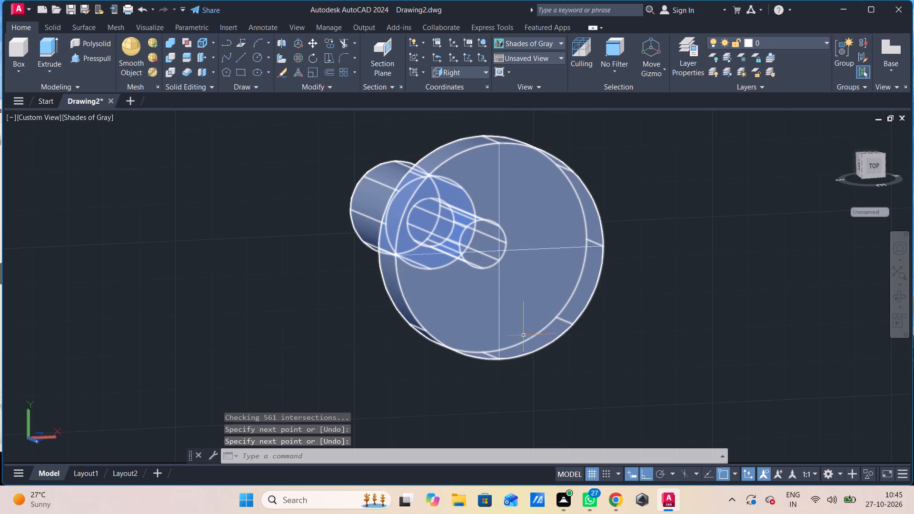
Draw a 12.5 long line upward along the vertical centre line from its bottom end on the flange face.
type("l")
key("space")
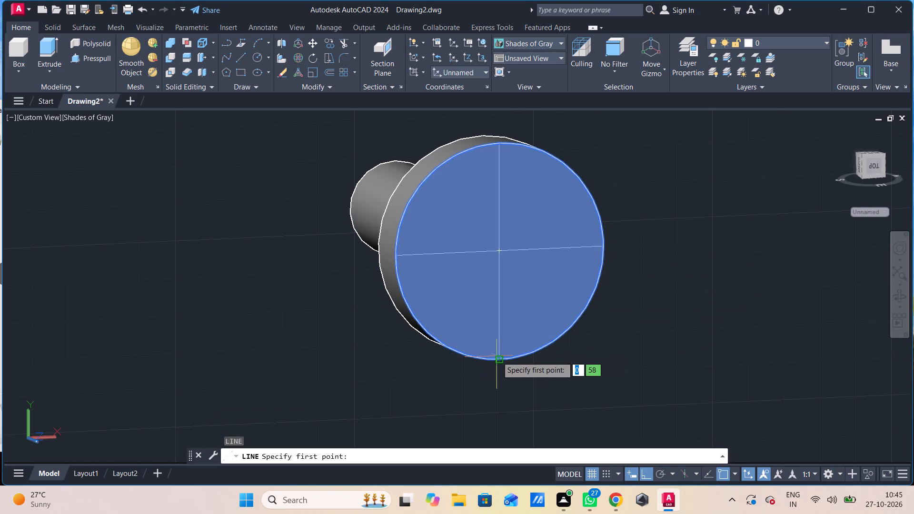
left_click(497, 356)
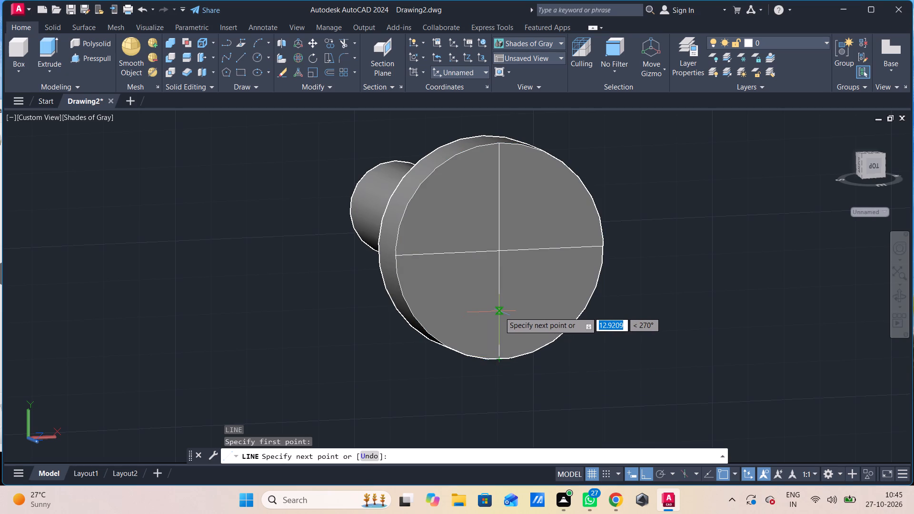
type("12.")
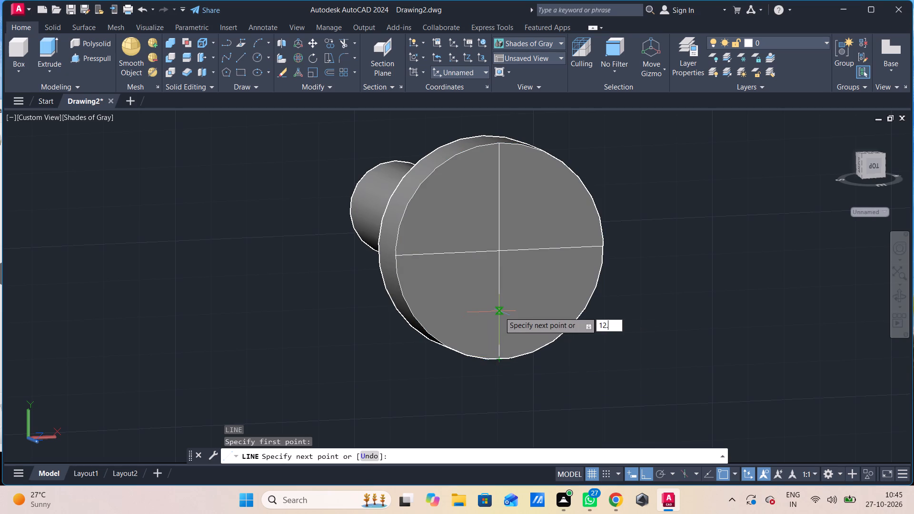
key("5")
key("Return")
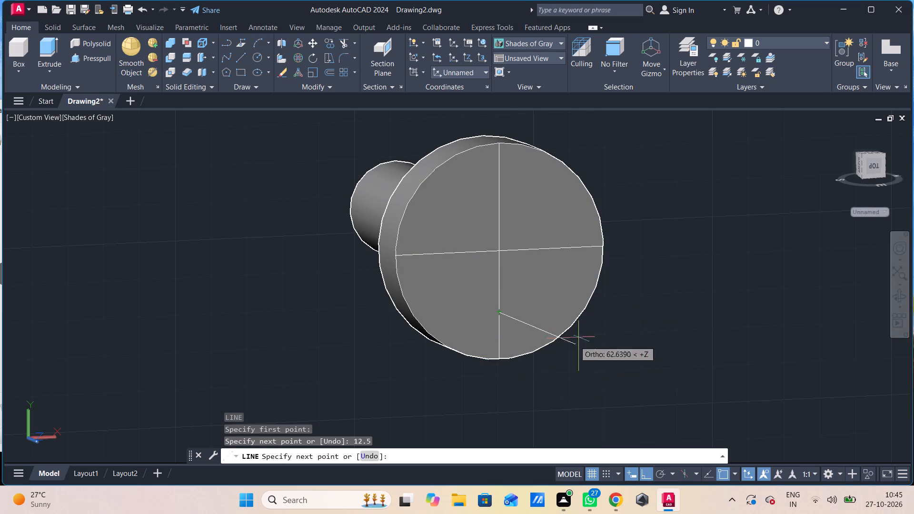
key("Escape")
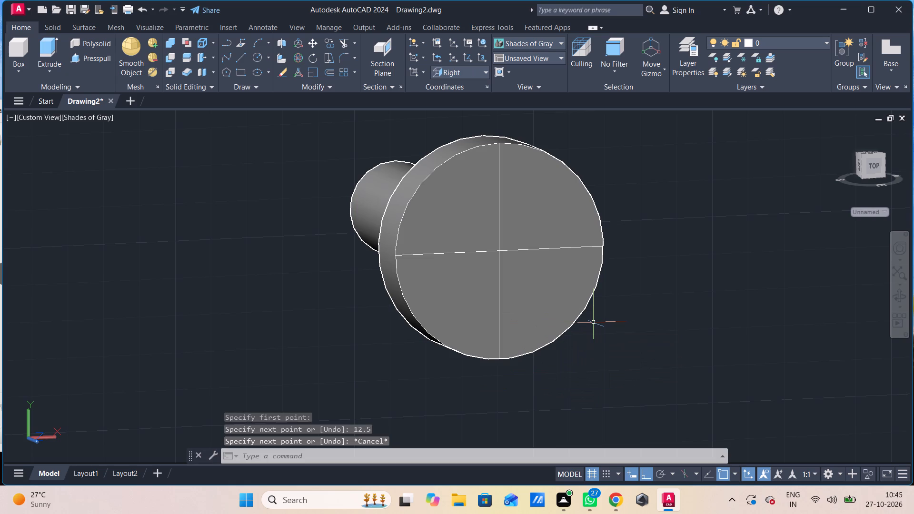
Draw a circle of radius 6.5 centred on the upper end of the 12.5 line on the flange face.
type("c")
key("space")
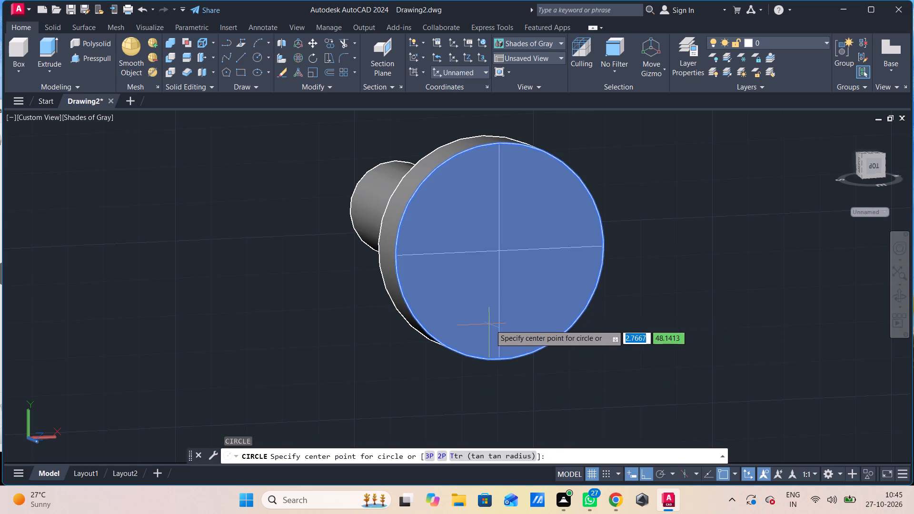
left_click(497, 311)
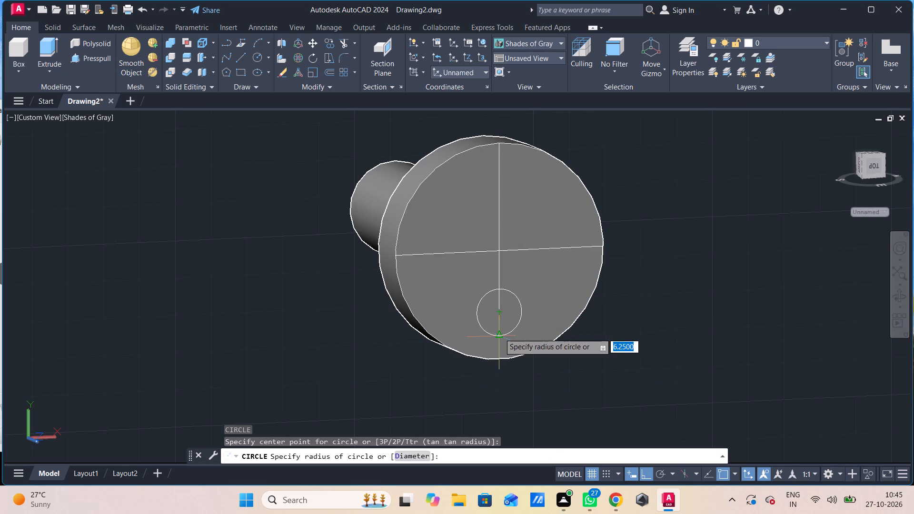
type("6.5")
key("Return")
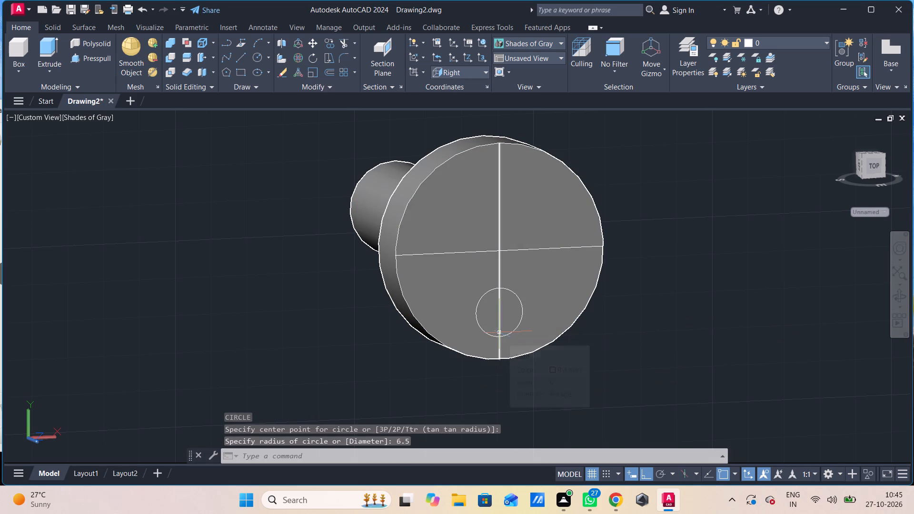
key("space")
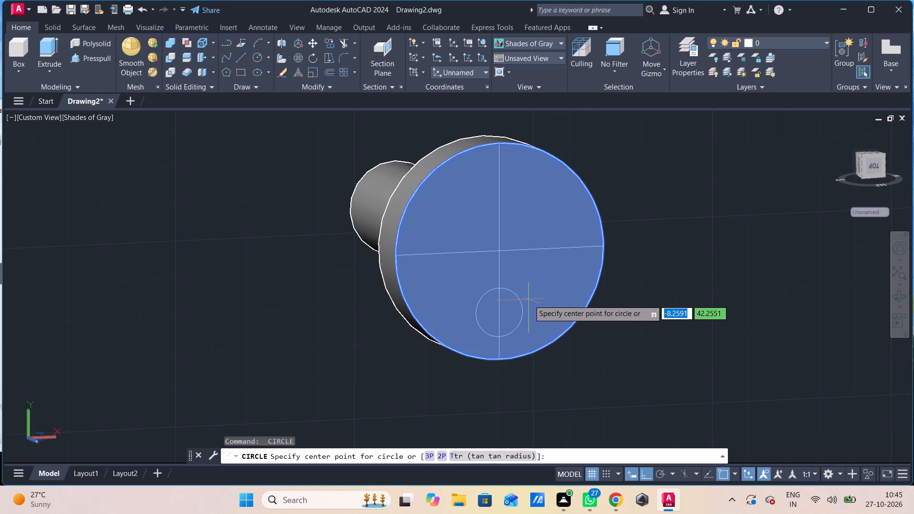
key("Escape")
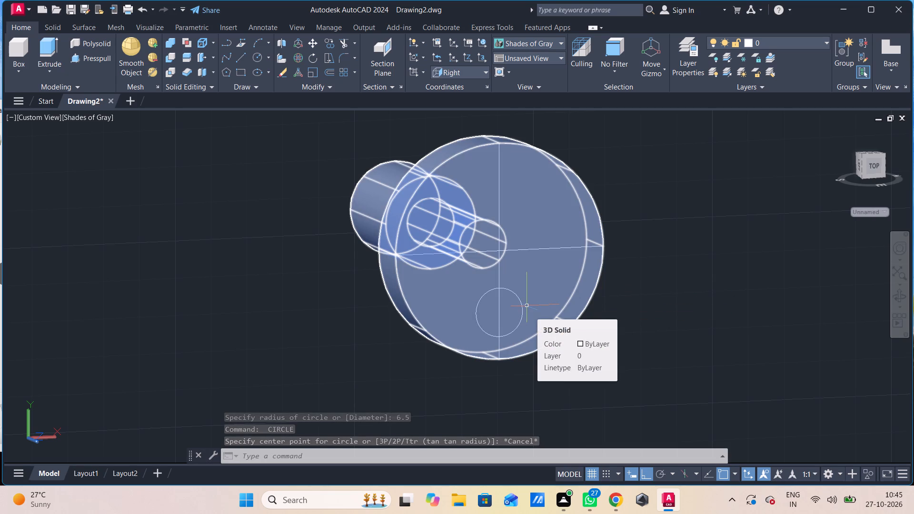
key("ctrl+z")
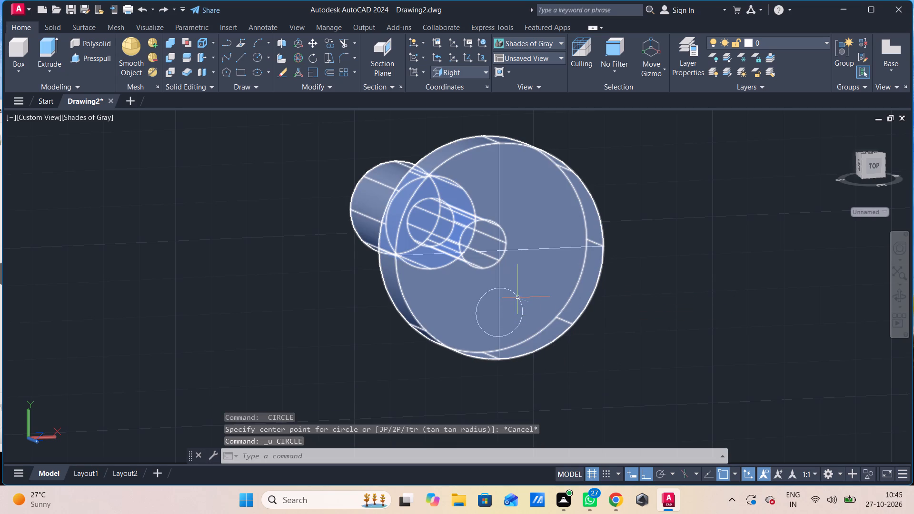
Set the radius of the small circle on the flange face to 6.25 in its properties.
left_click(481, 327)
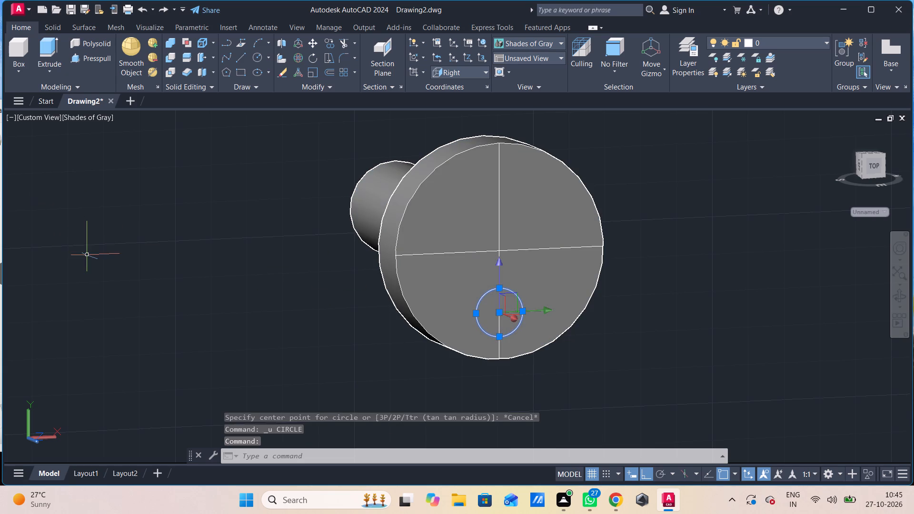
key("ctrl+1")
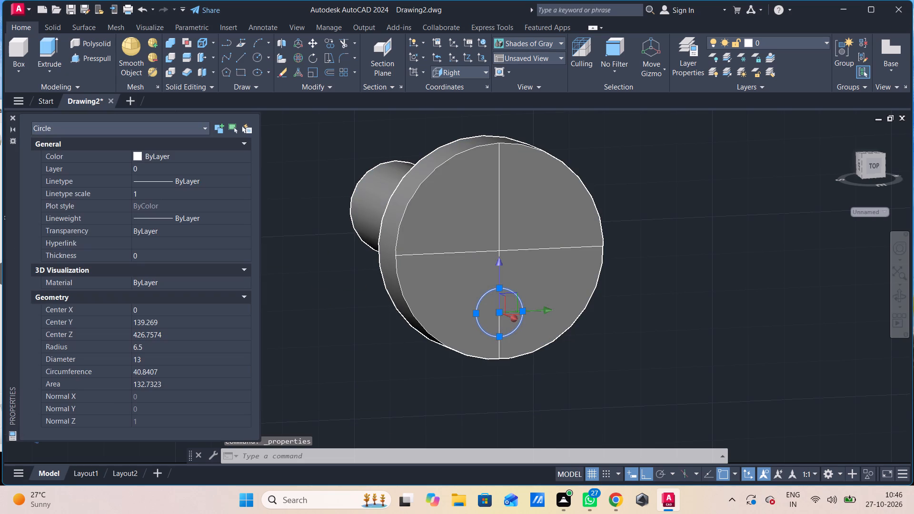
left_click(140, 346)
type("6.25")
key("Return")
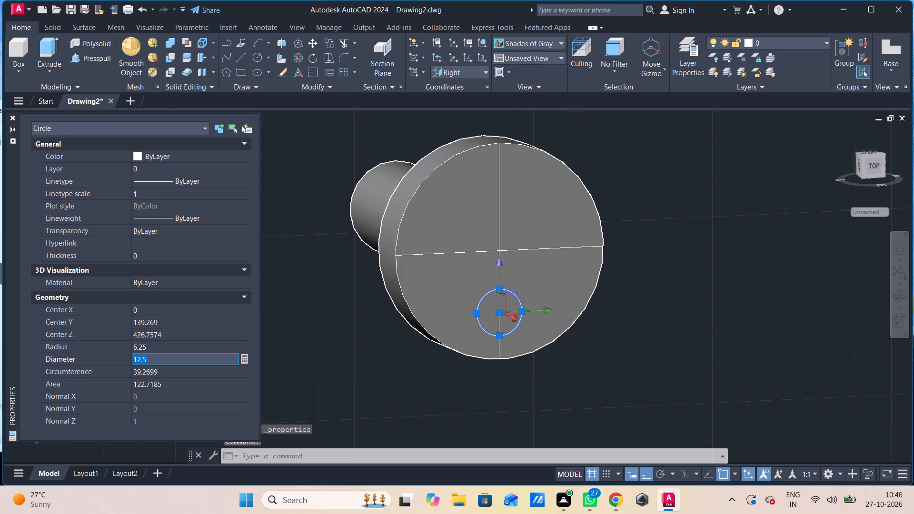
left_click(297, 343)
key("Escape")
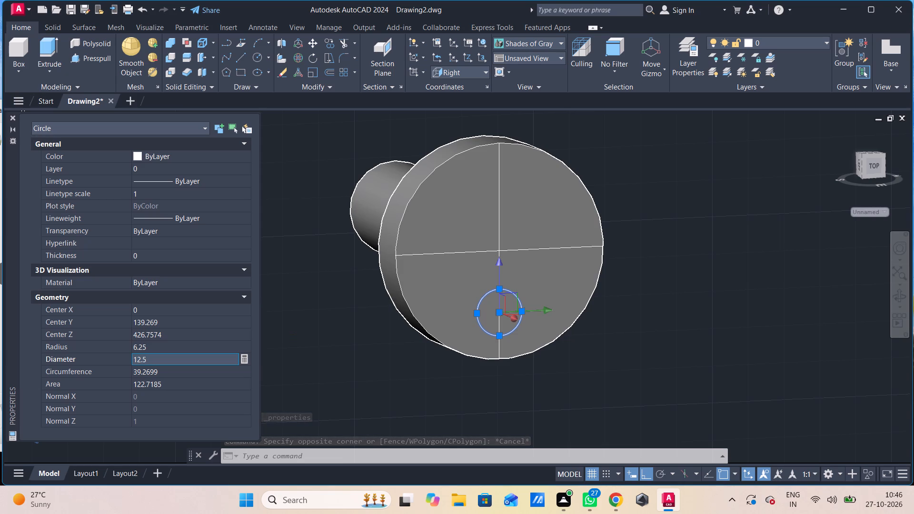
left_click(17, 118)
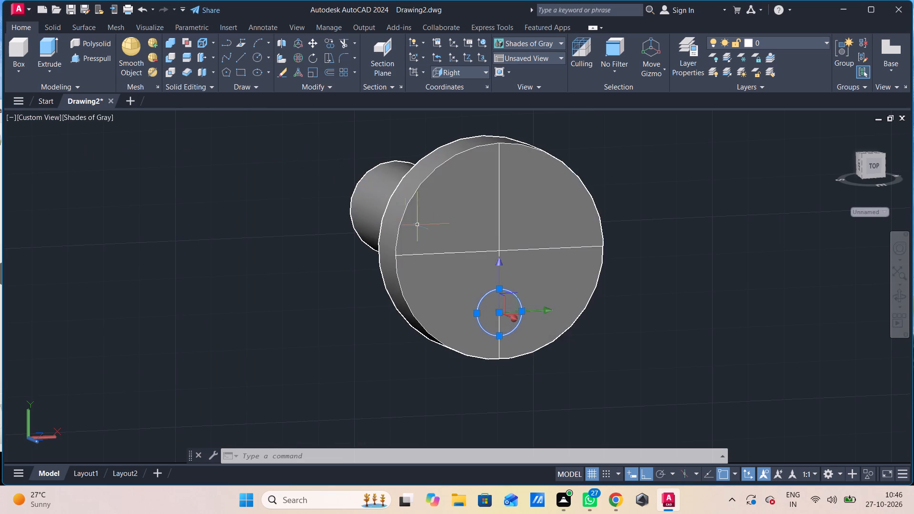
Draw a 12.5 long line inward along the horizontal centre line from its right end on the flange face.
key("l")
key("space")
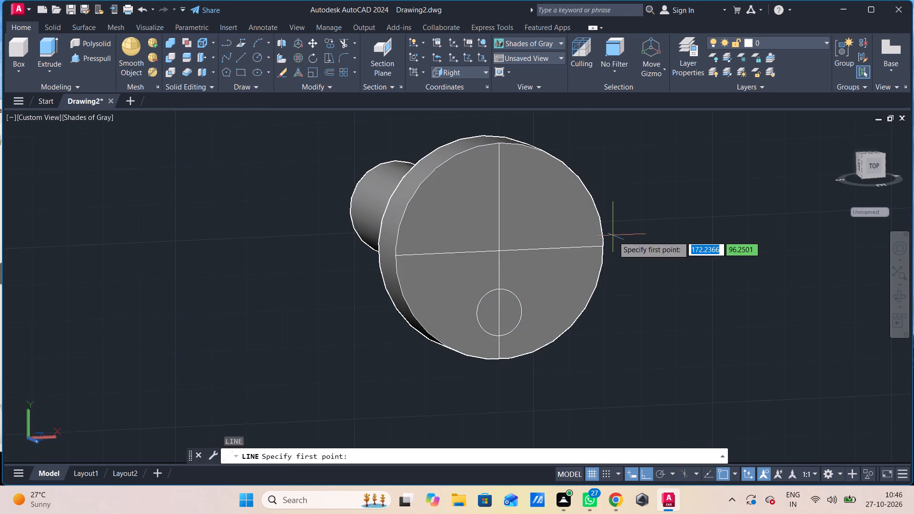
left_click(599, 246)
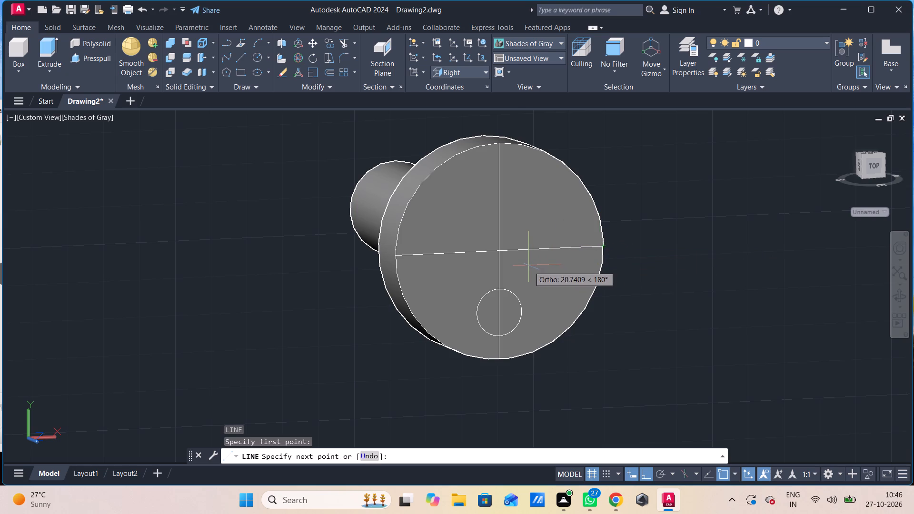
type("12.")
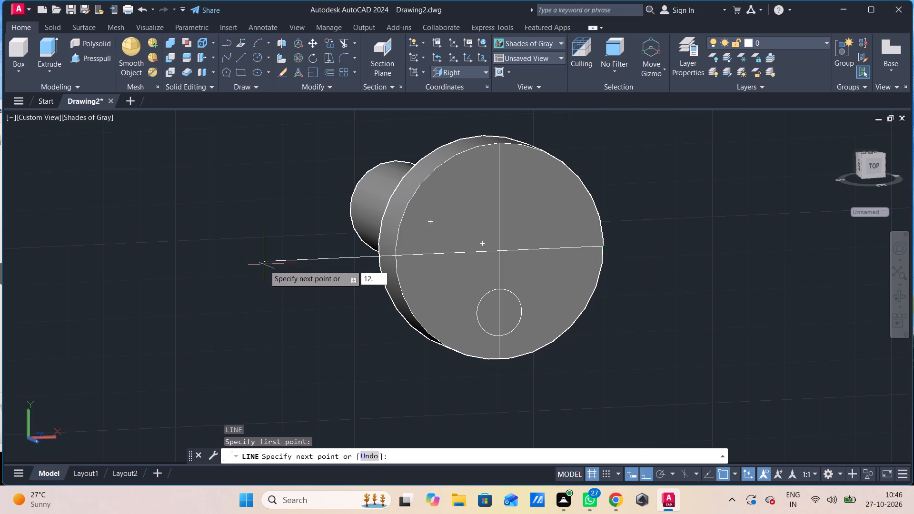
key("5")
key("Return")
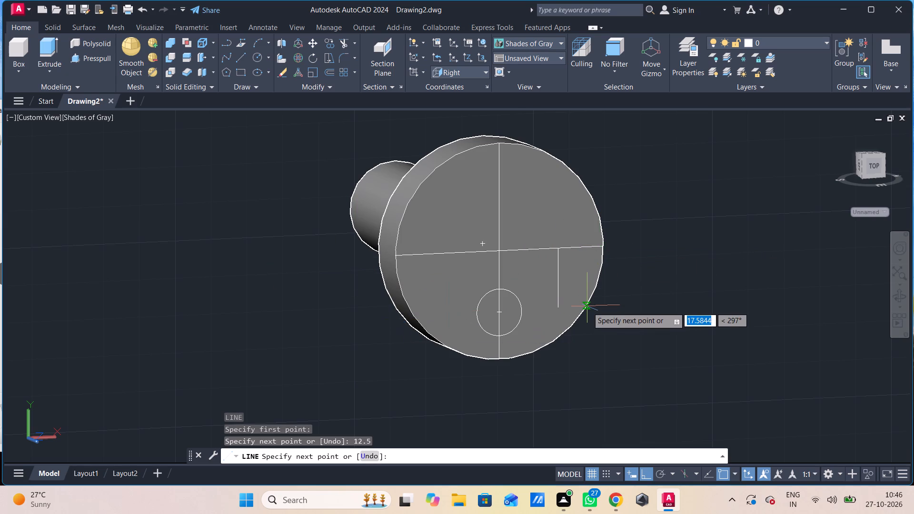
key("Escape")
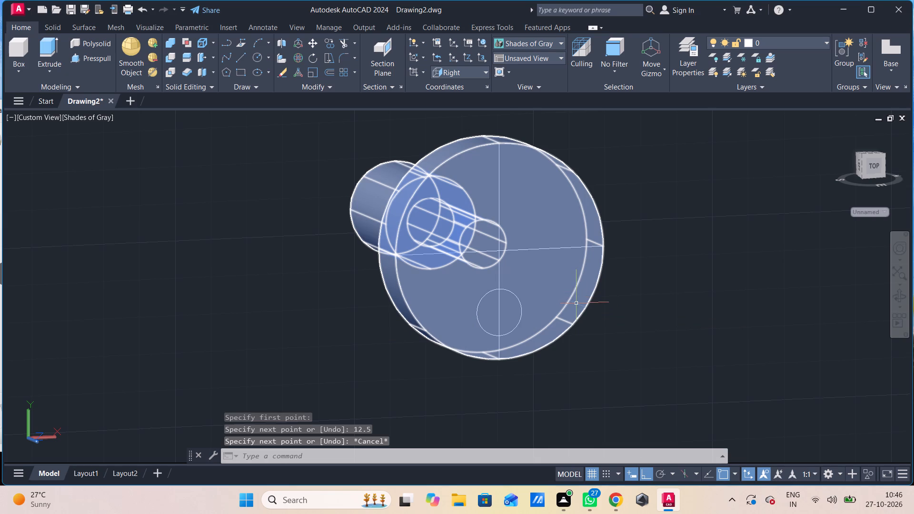
Draw a circle of radius 6.25 centred on the inner end of the right-hand 12.5 line.
type("c")
key("space")
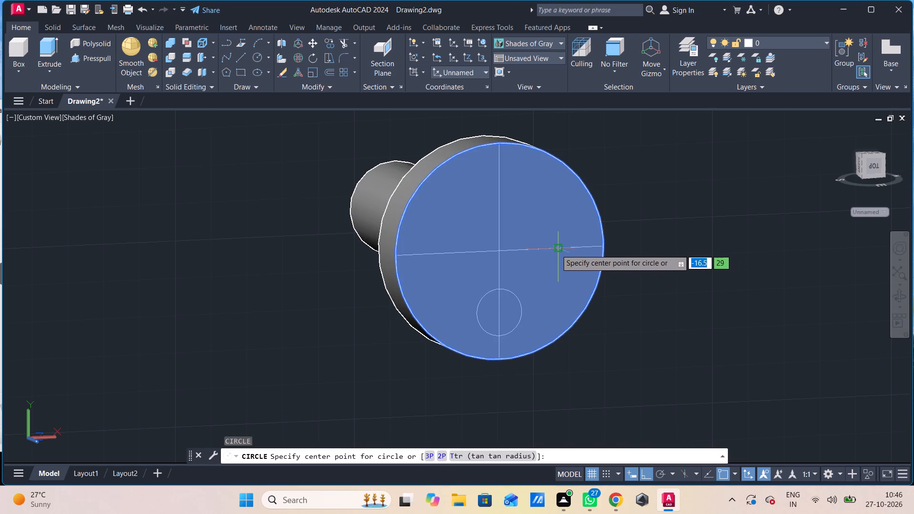
left_click_drag(556, 249, 557, 255)
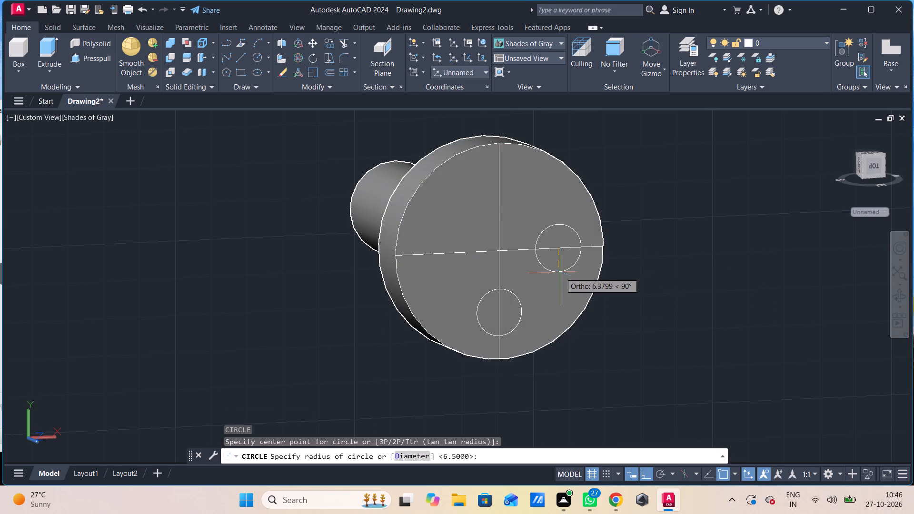
type("6.25")
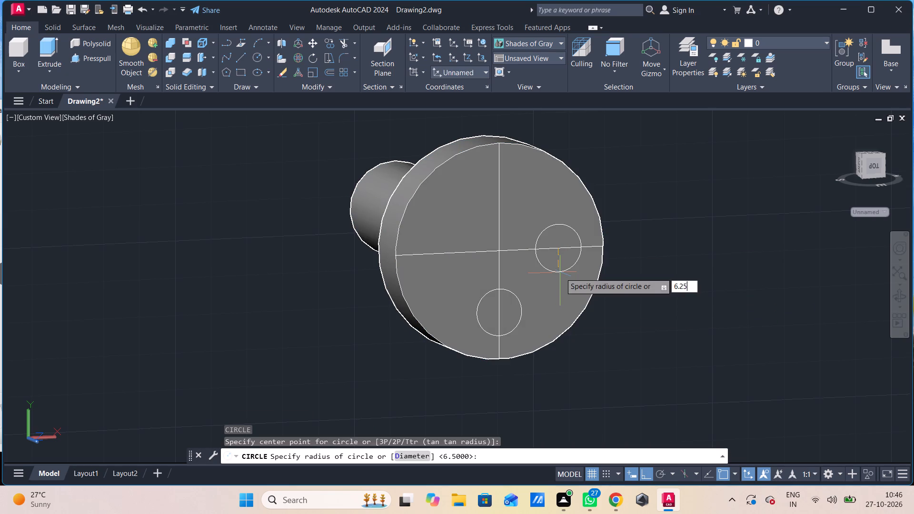
key("Return")
Draw a 12.5 long line downward along the vertical centre line from its top end on the flange face.
scroll(551, 314, "down", 1)
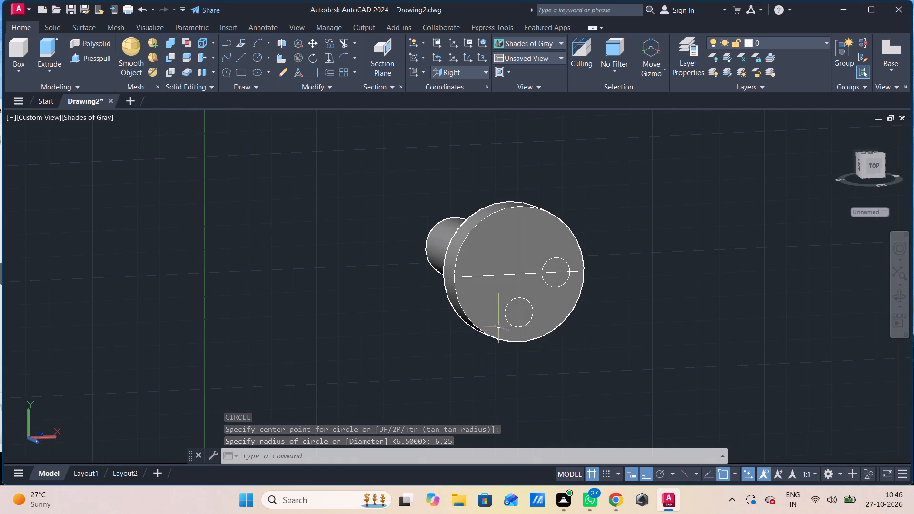
key("l")
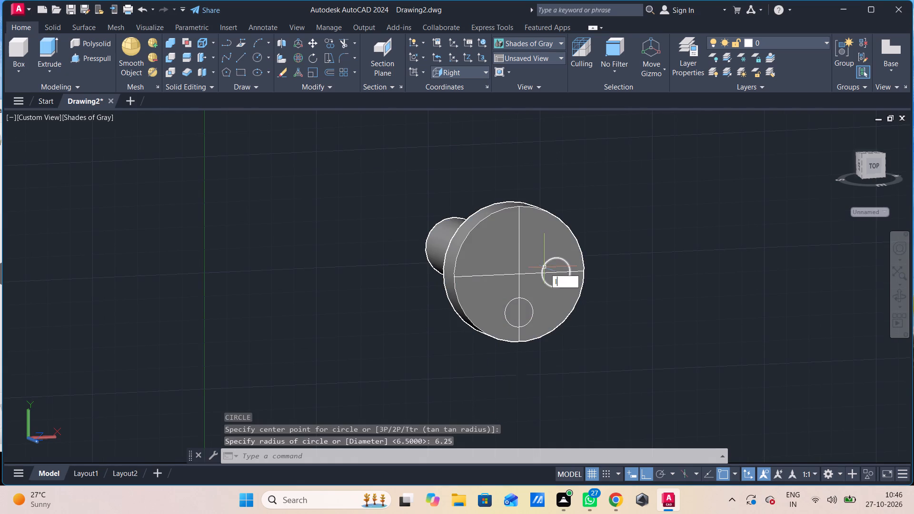
key("space")
left_click(522, 210)
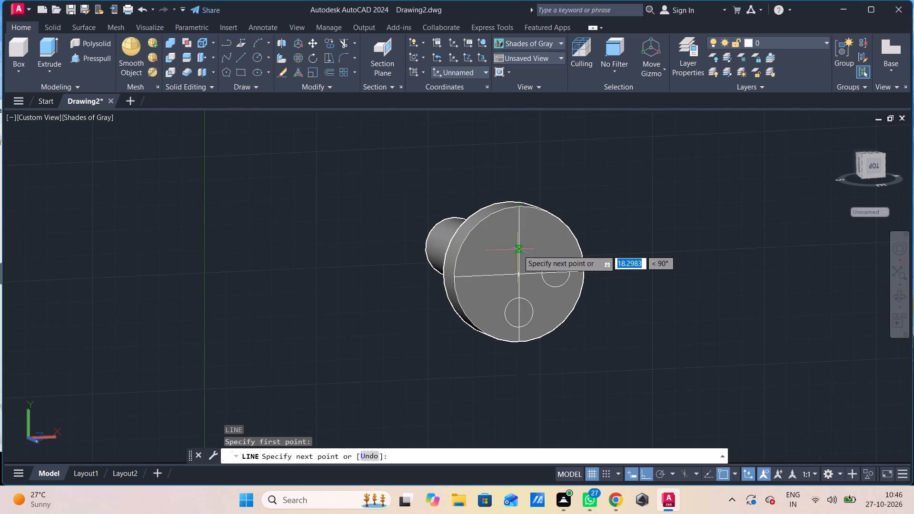
type("12.5")
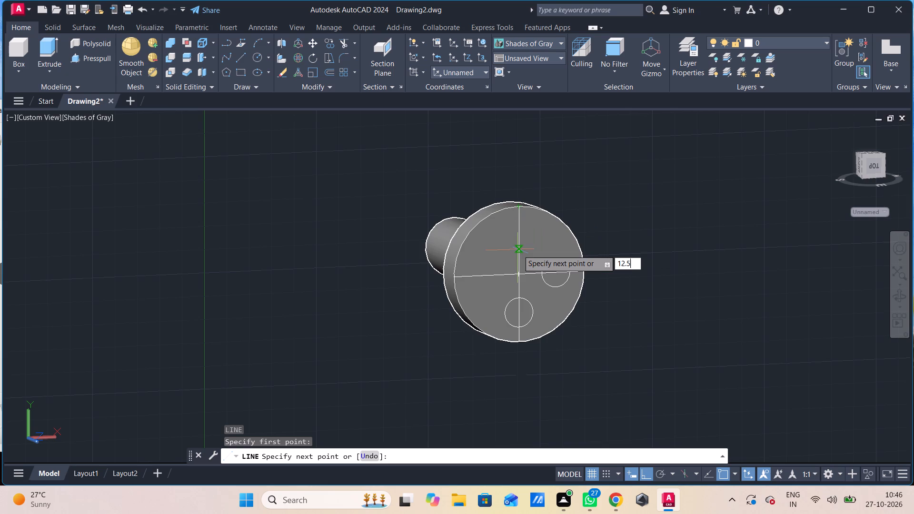
key("Return")
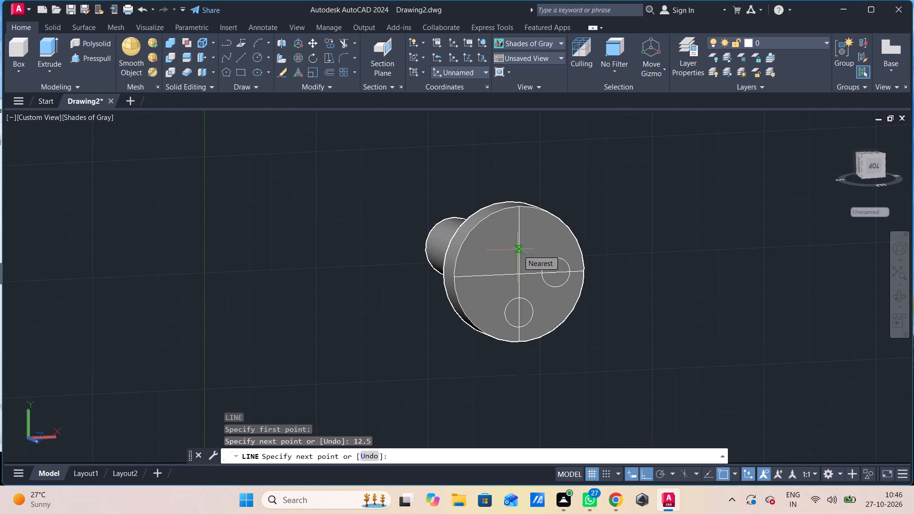
key("Escape")
Draw a circle of radius 3.25 centred on the lower end of the upper 12.5 line on the flange face.
type("c")
key("space")
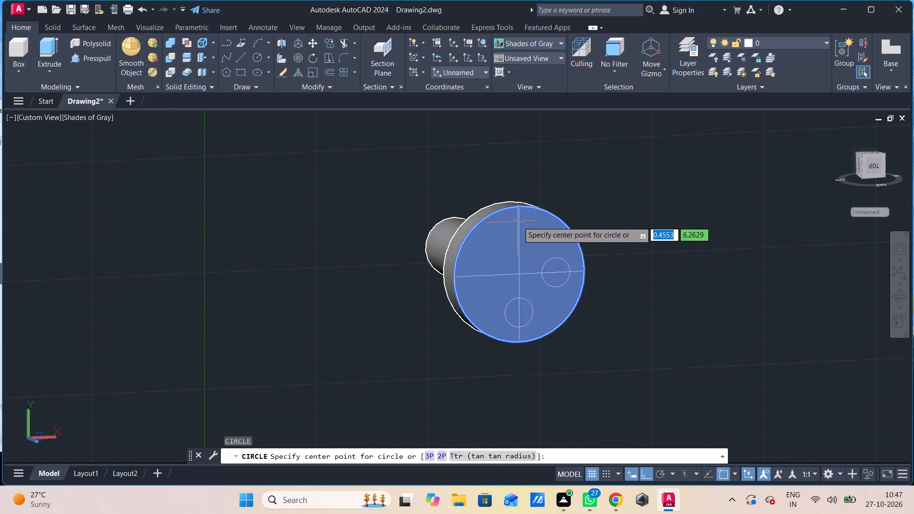
left_click(519, 234)
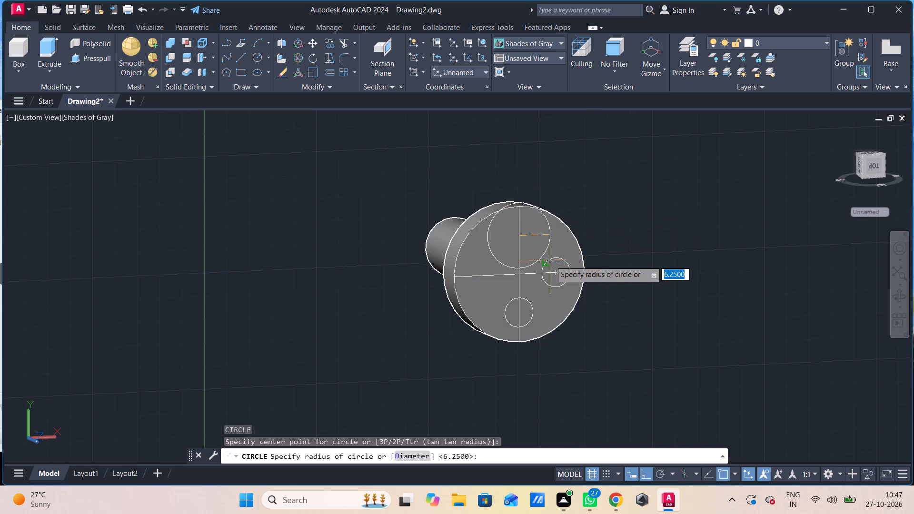
type("3.25")
key("Return")
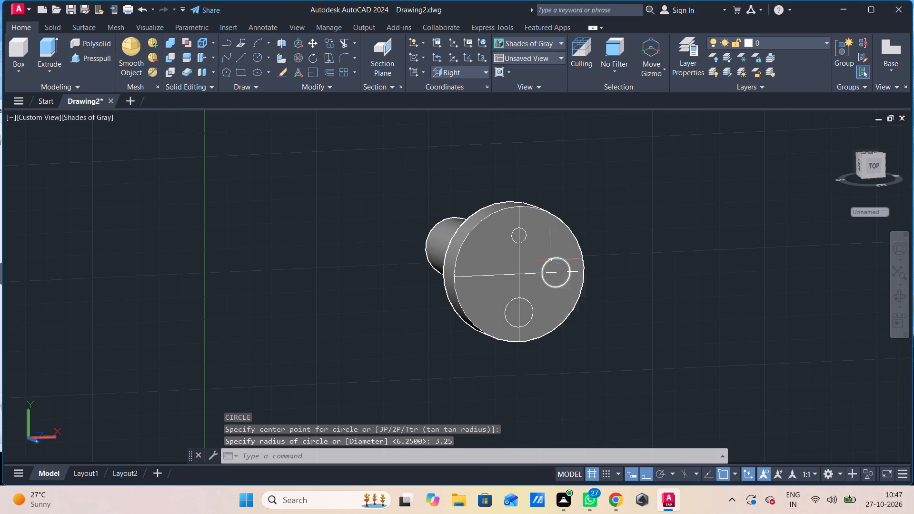
Set the radius of the upper circle on the flange face to 6.25 in its properties.
left_click(523, 229)
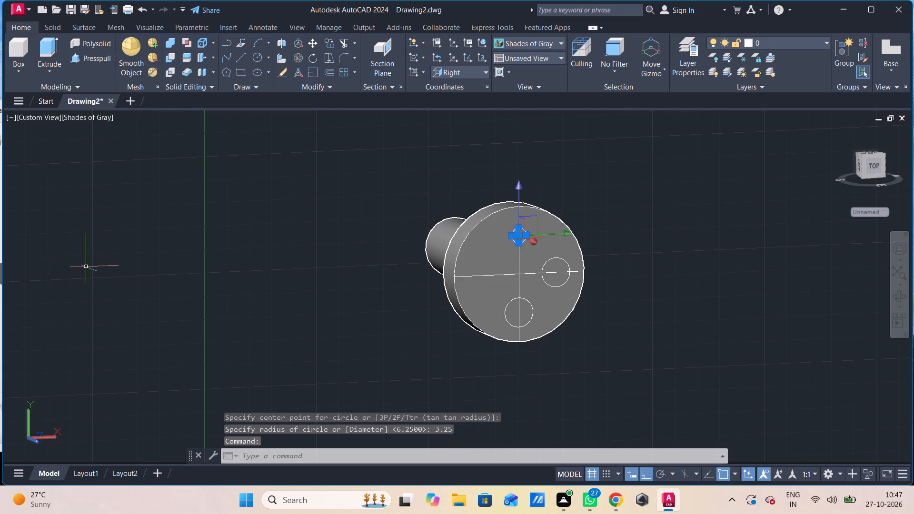
key("ctrl+1")
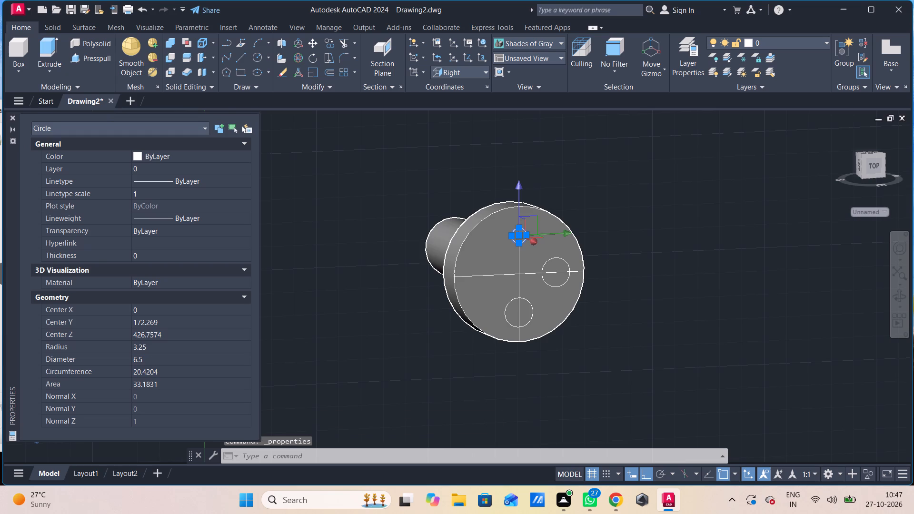
left_click(149, 345)
type("6.25")
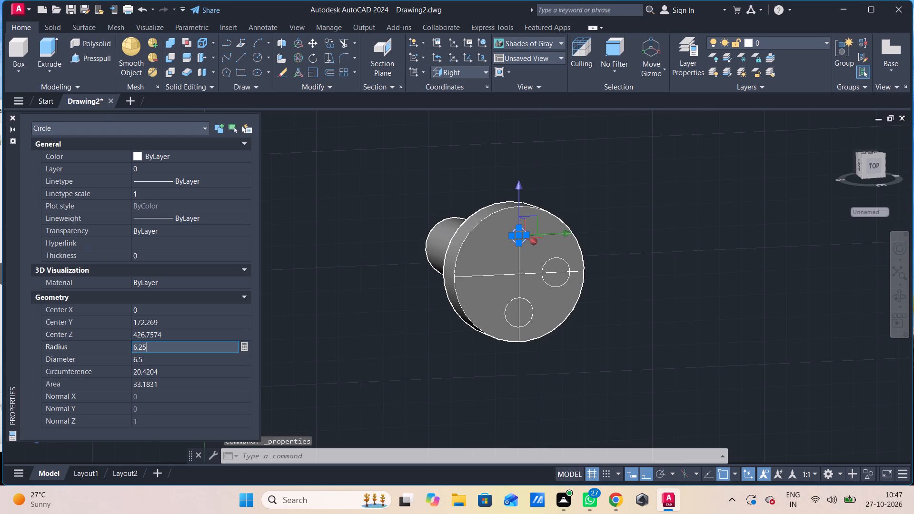
key("Return")
left_click(266, 320)
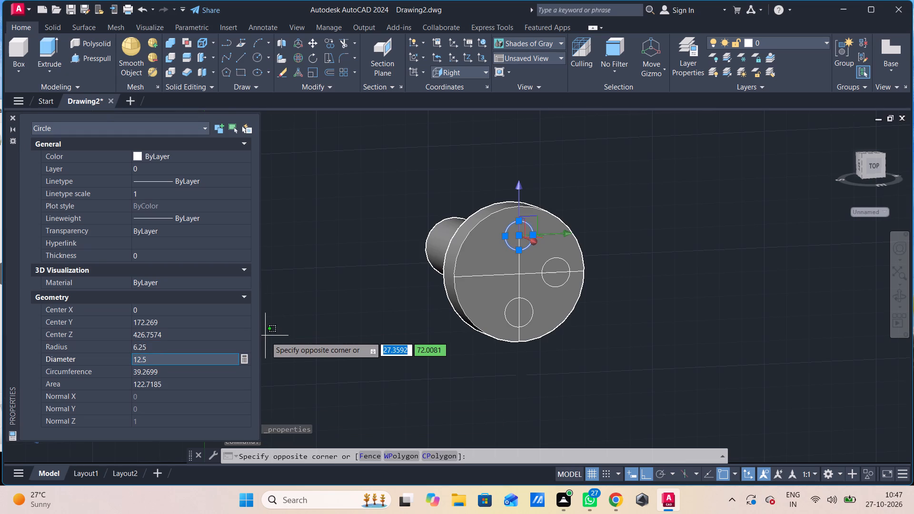
key("Escape")
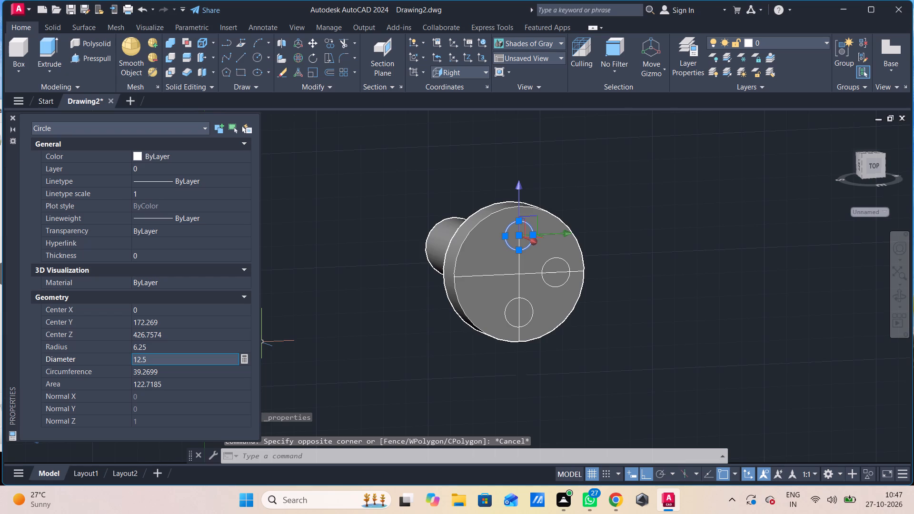
left_click(9, 116)
Draw a 12.5 long line inward along the horizontal centre line from its left end on the flange face.
key("l")
key("space")
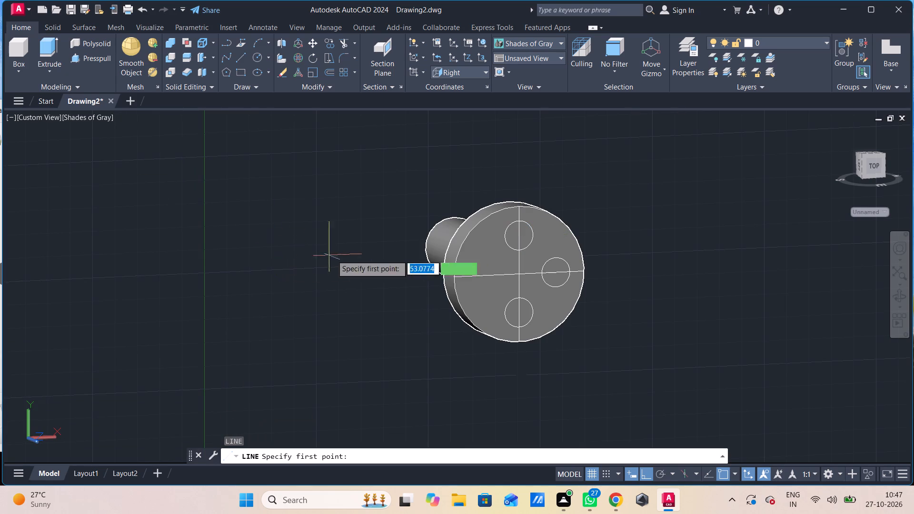
left_click(452, 279)
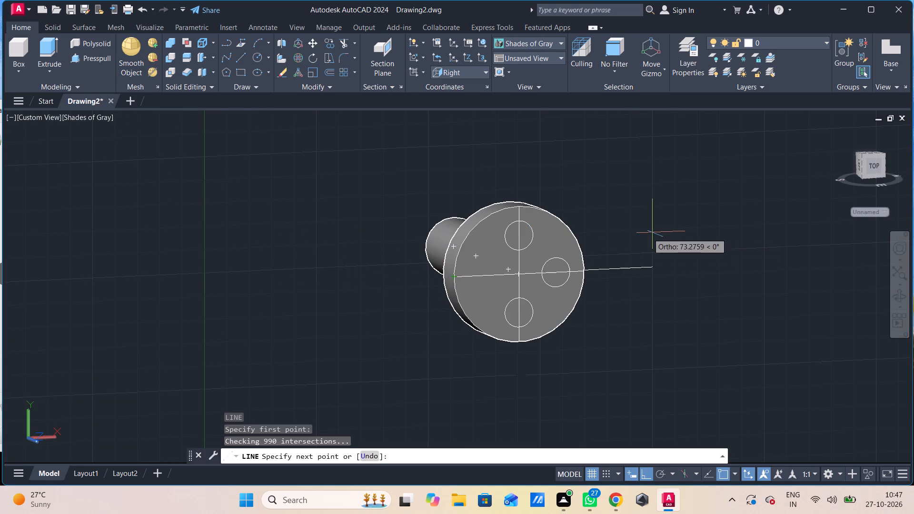
type("12.5")
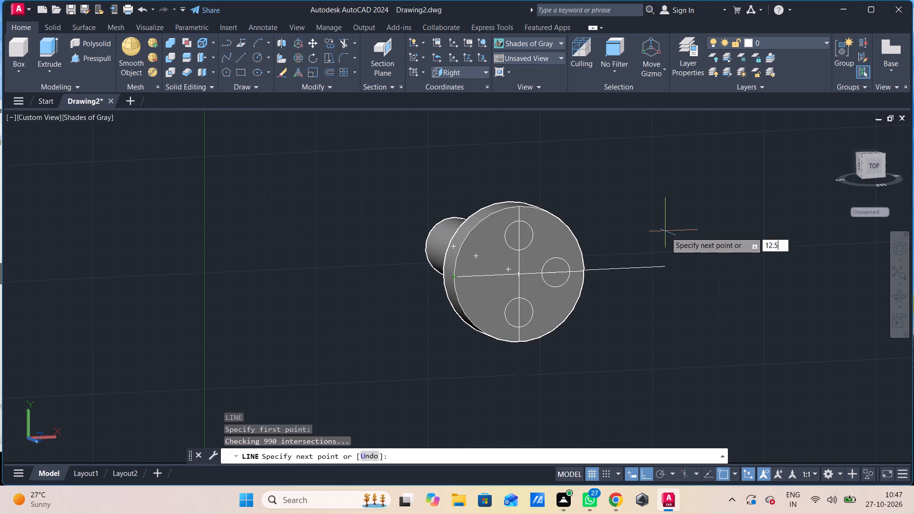
key("Return")
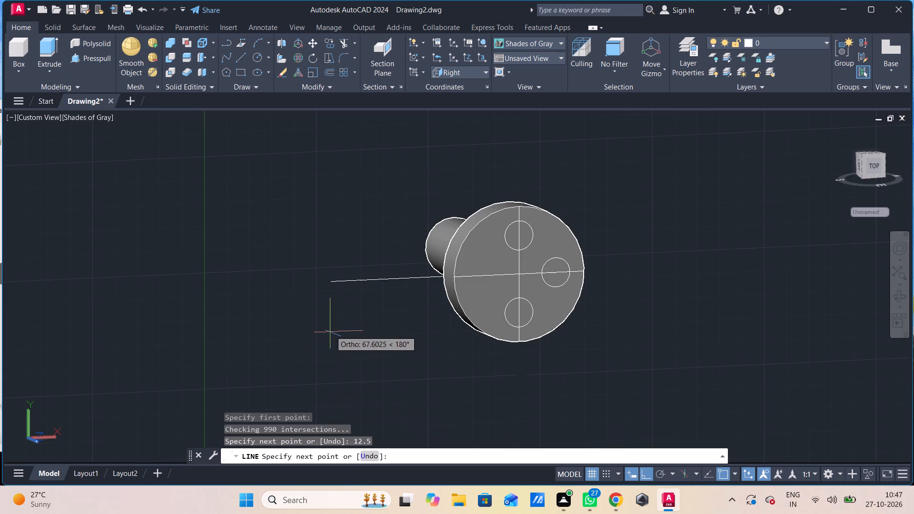
key("Escape")
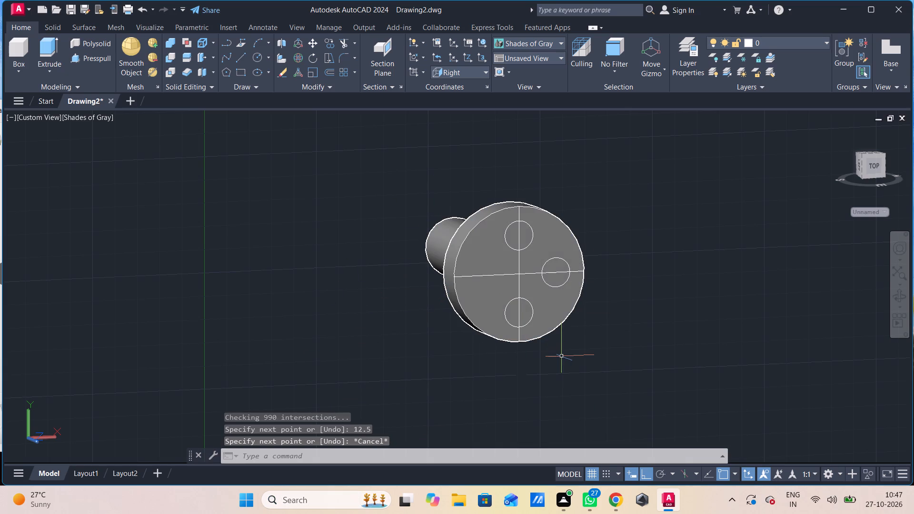
Draw the 12.5 long line again from the left end of the horizontal centre line toward the flange's centre.
key("l")
key("space")
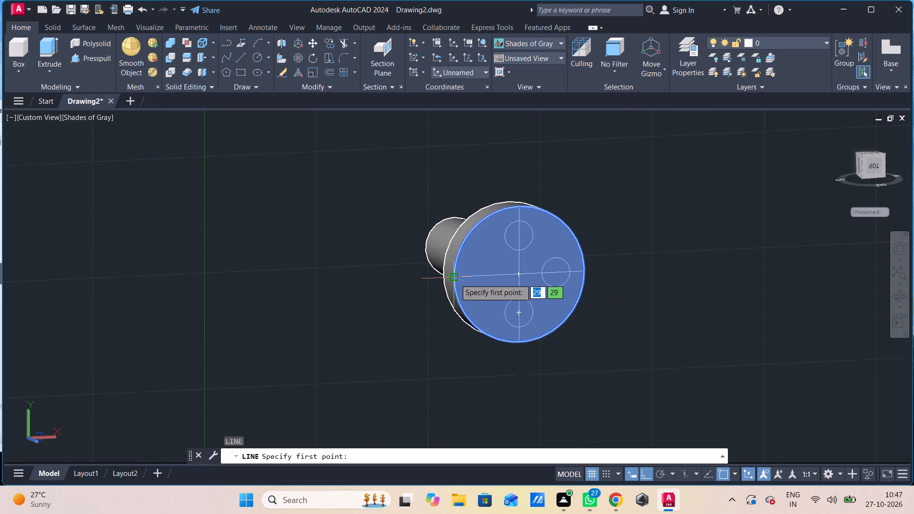
middle_click_drag(456, 277, 466, 279, "shift")
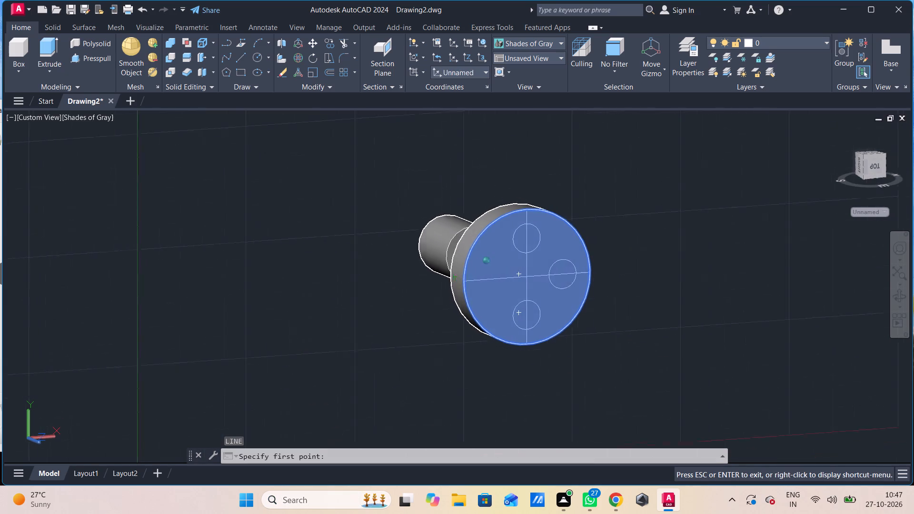
middle_click_drag(466, 279, 468, 280, "shift")
left_click(467, 285)
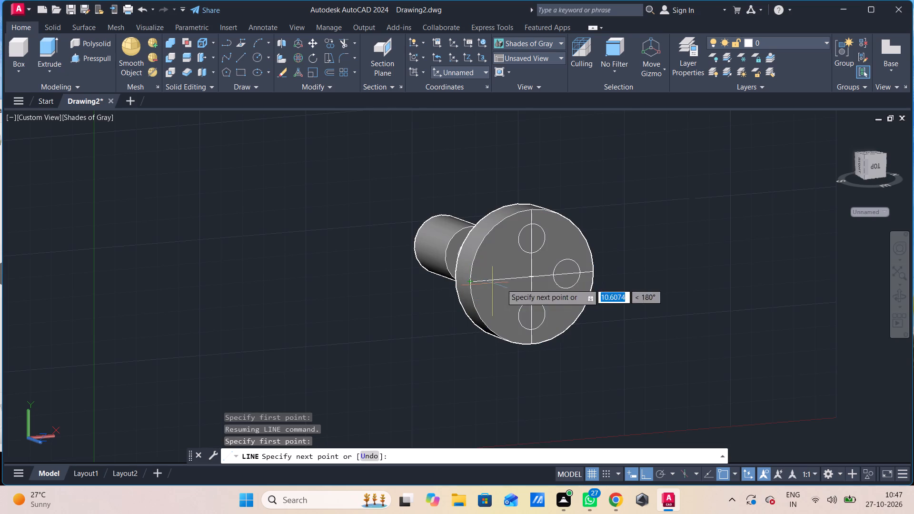
type("12.5")
key("Return")
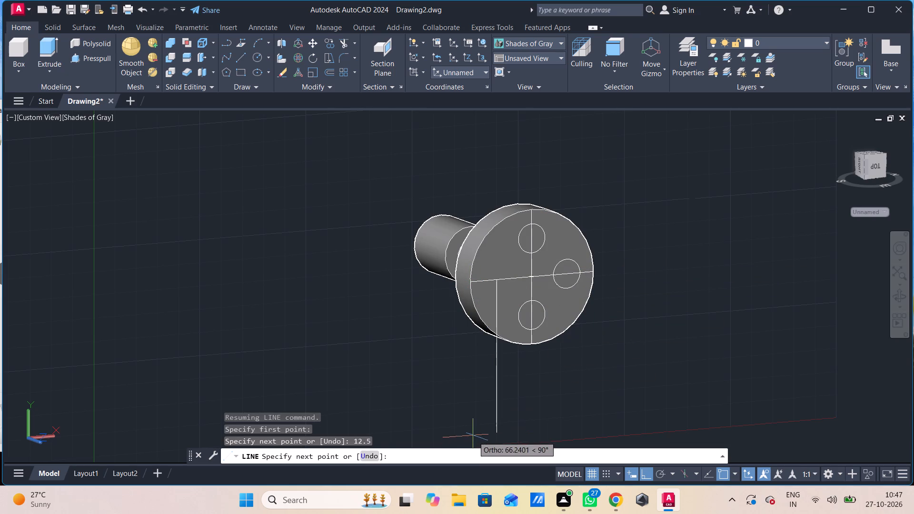
key("Escape")
Draw a circle of radius 6.25 centred on the inner end of the left-hand 12.5 line on the flange face.
key("c")
key("space")
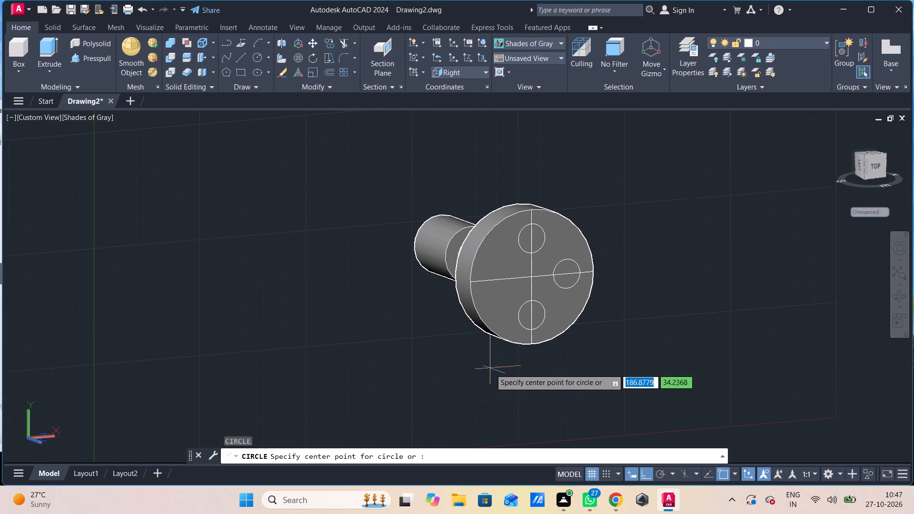
left_click_drag(497, 278, 497, 285)
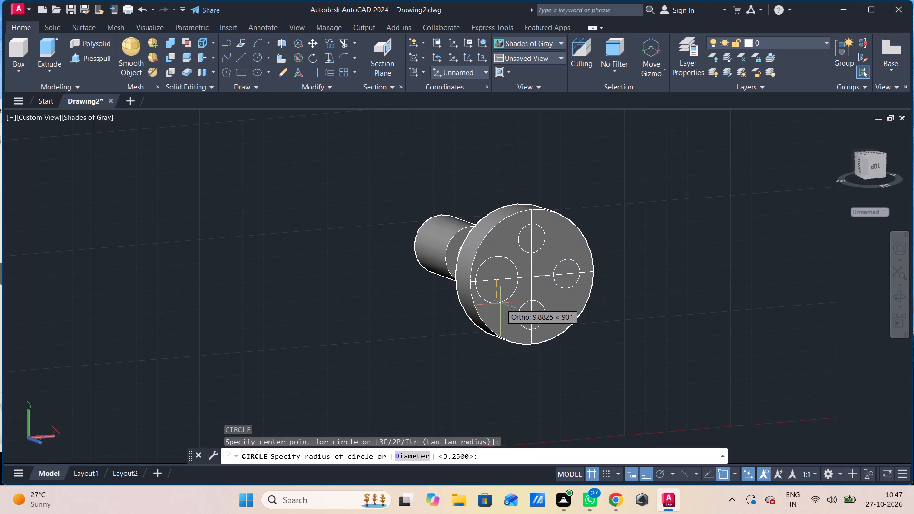
type("6.25")
key("Return")
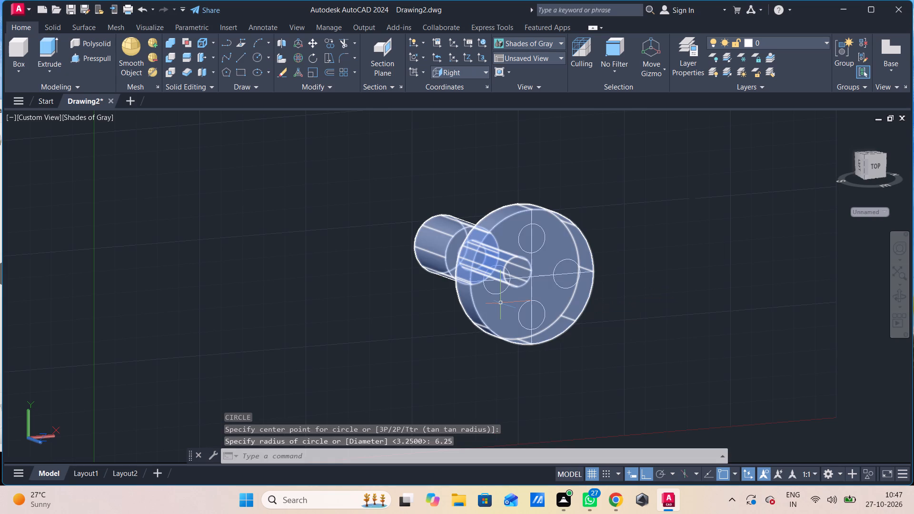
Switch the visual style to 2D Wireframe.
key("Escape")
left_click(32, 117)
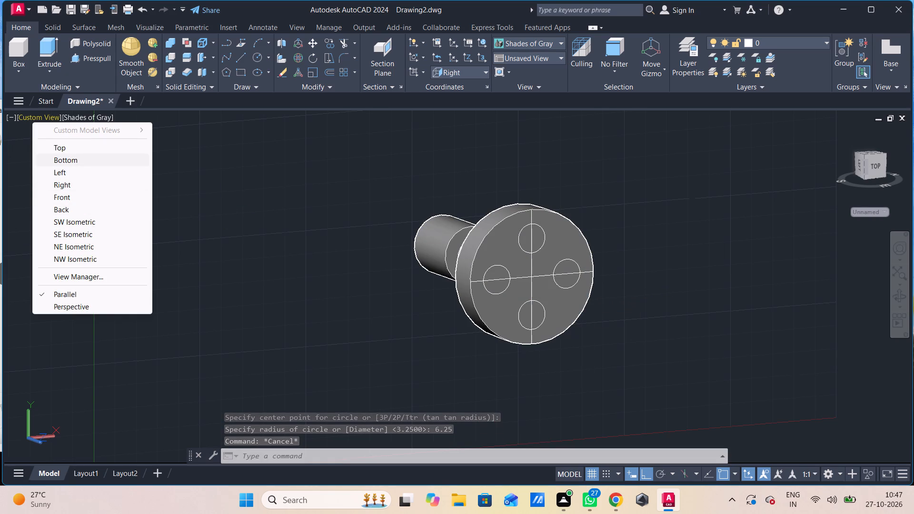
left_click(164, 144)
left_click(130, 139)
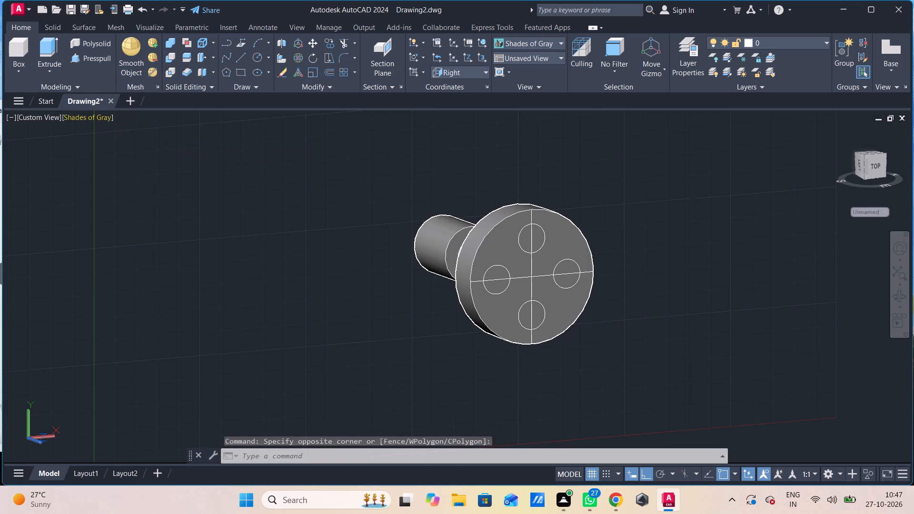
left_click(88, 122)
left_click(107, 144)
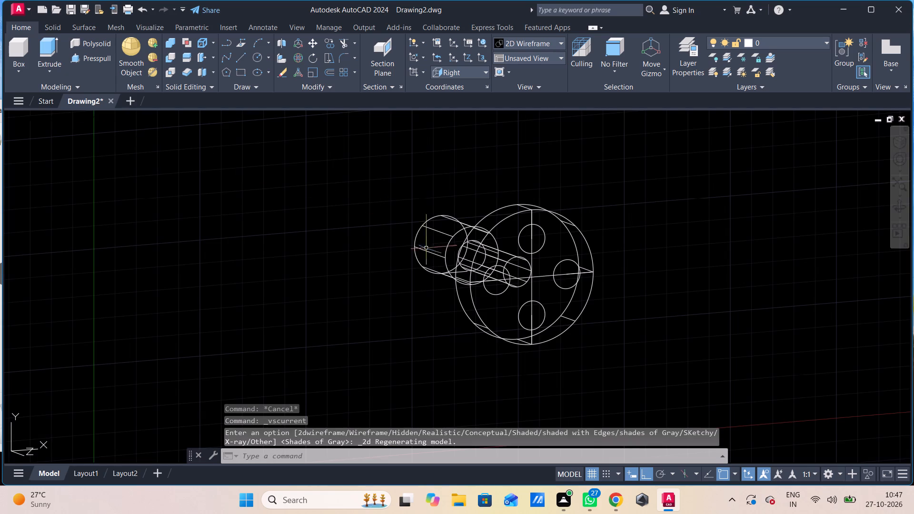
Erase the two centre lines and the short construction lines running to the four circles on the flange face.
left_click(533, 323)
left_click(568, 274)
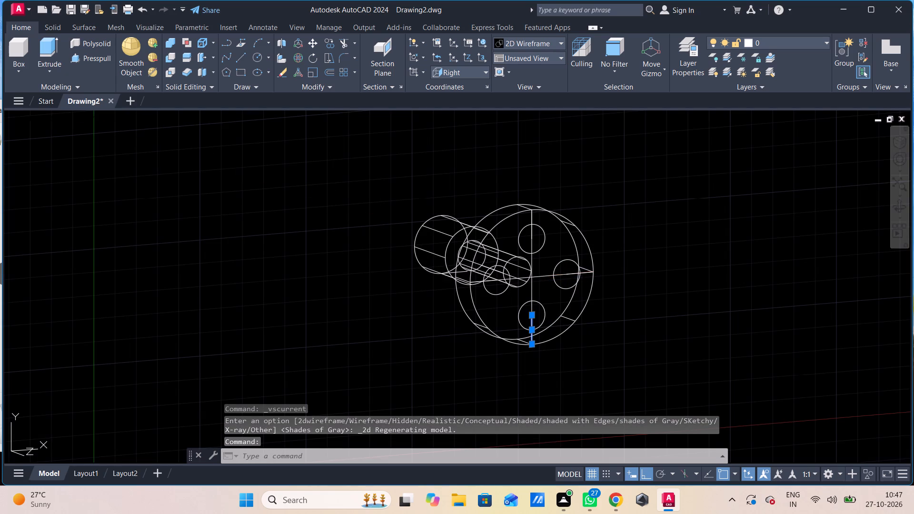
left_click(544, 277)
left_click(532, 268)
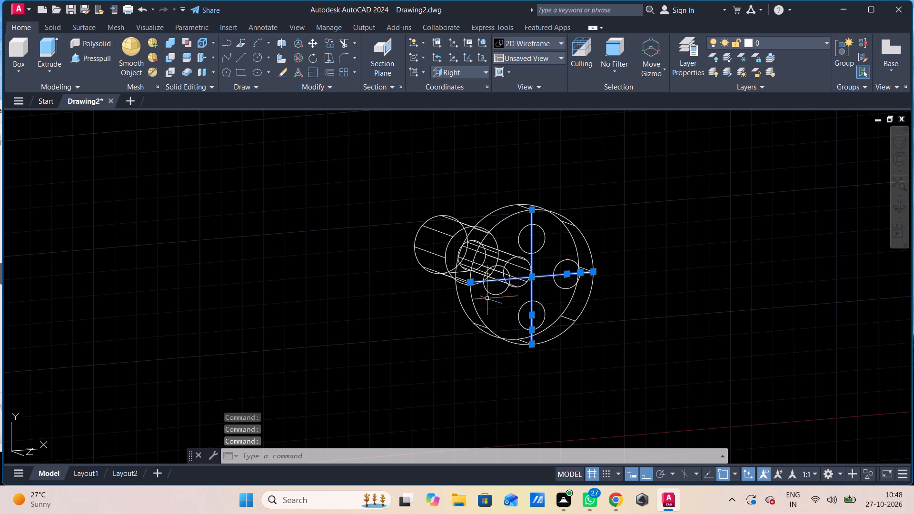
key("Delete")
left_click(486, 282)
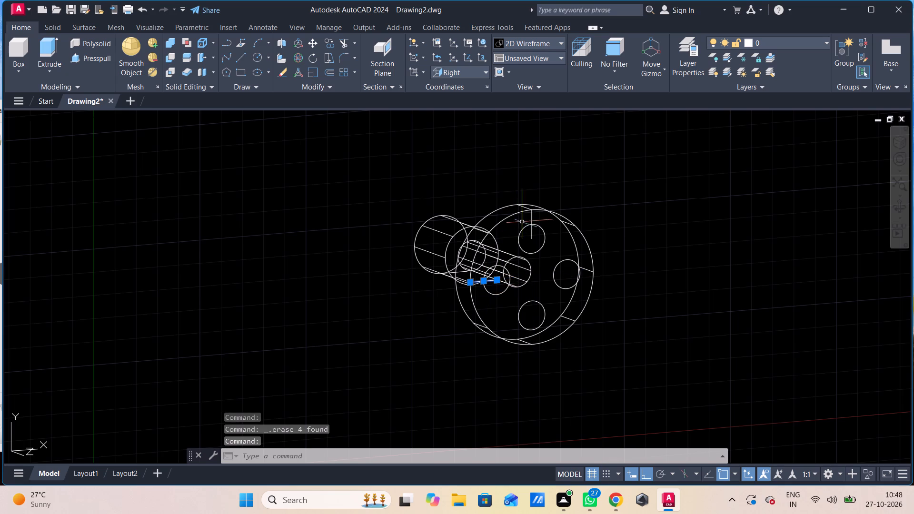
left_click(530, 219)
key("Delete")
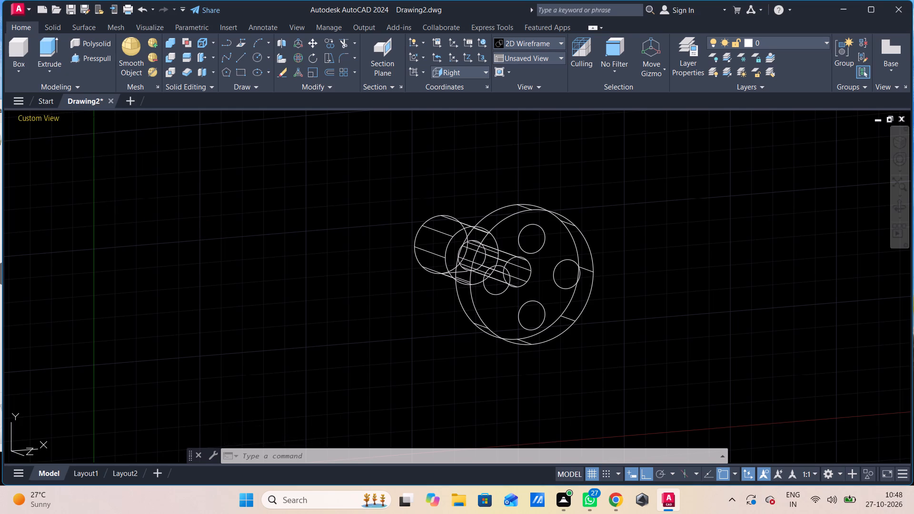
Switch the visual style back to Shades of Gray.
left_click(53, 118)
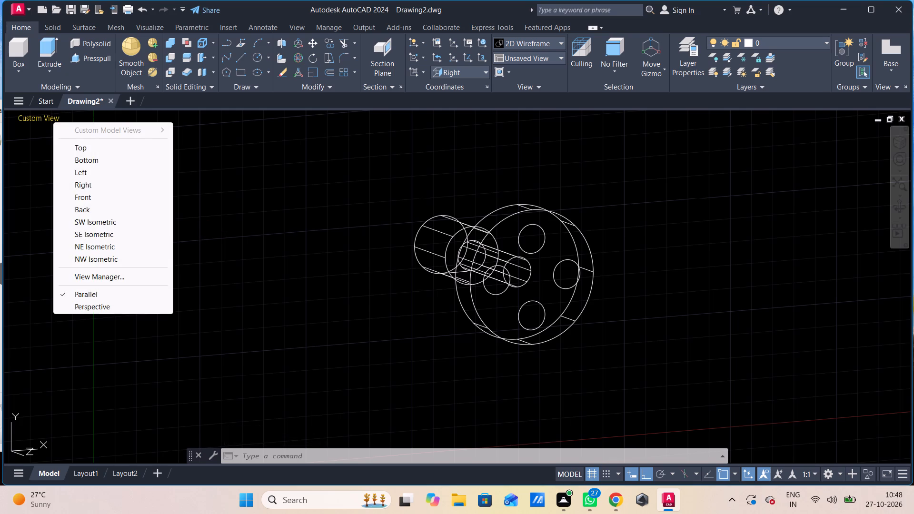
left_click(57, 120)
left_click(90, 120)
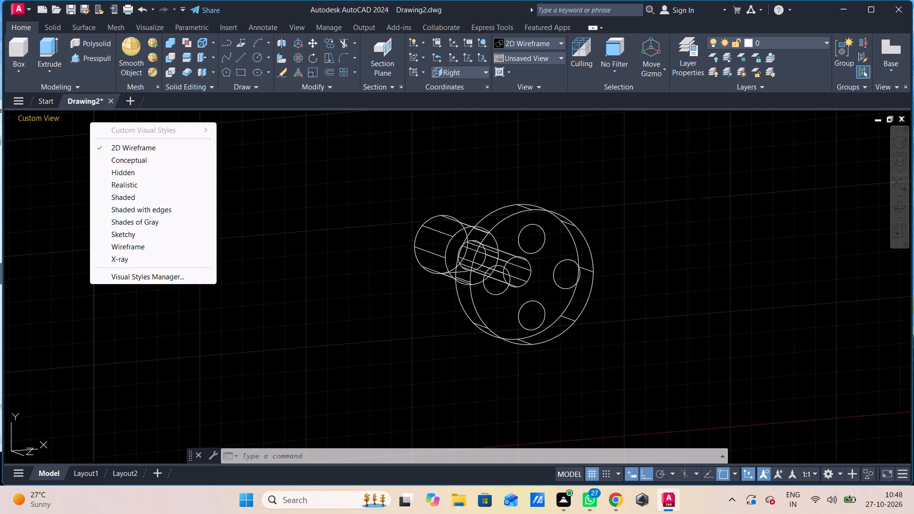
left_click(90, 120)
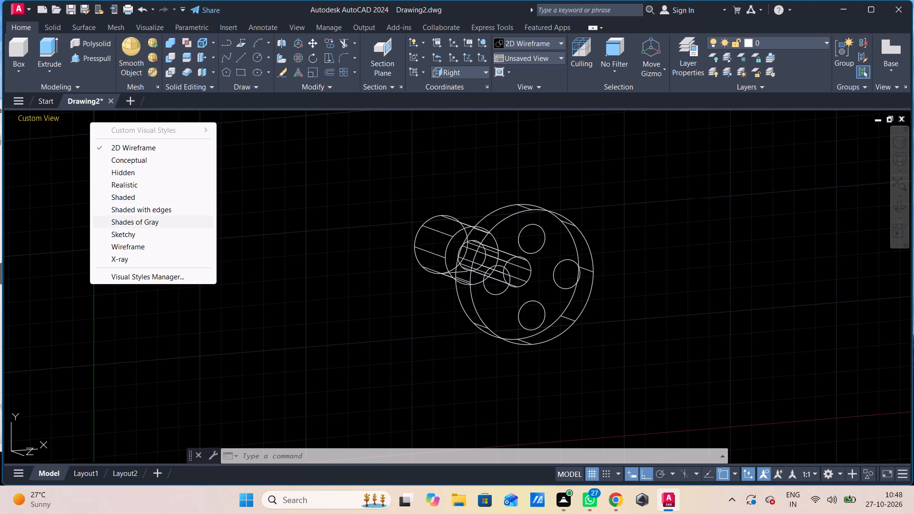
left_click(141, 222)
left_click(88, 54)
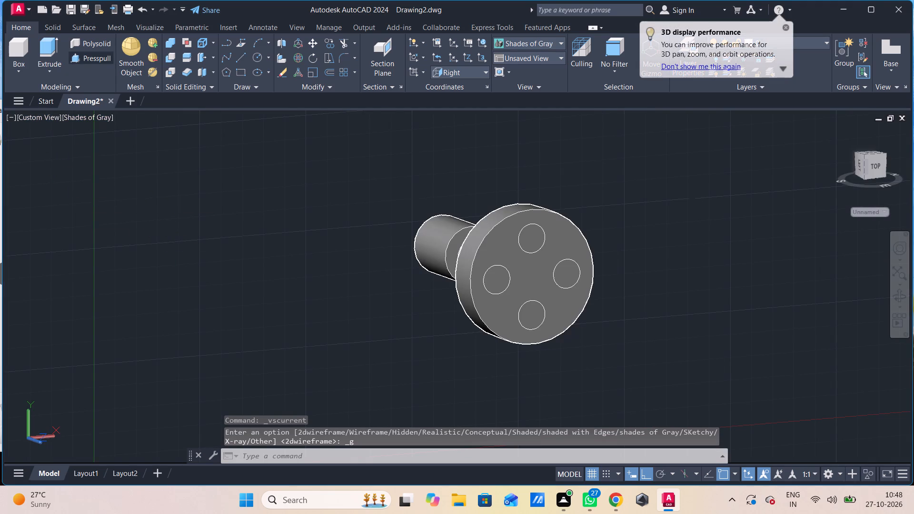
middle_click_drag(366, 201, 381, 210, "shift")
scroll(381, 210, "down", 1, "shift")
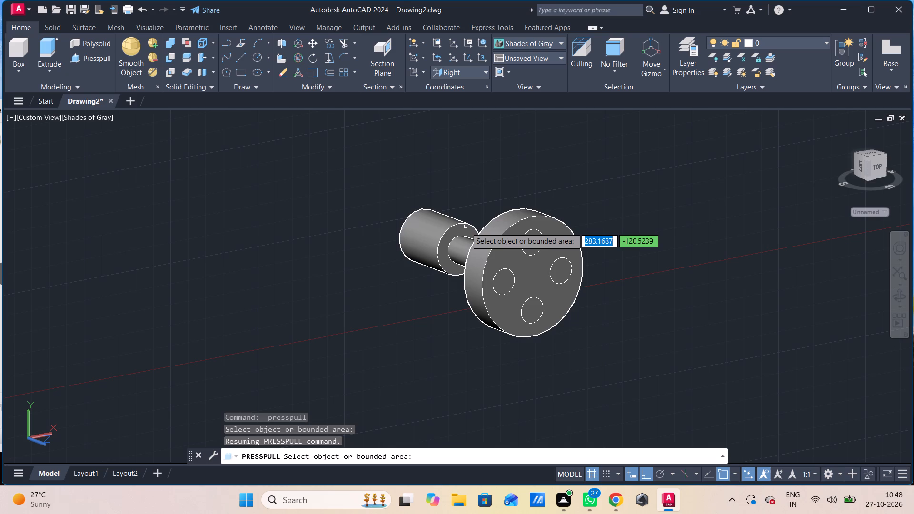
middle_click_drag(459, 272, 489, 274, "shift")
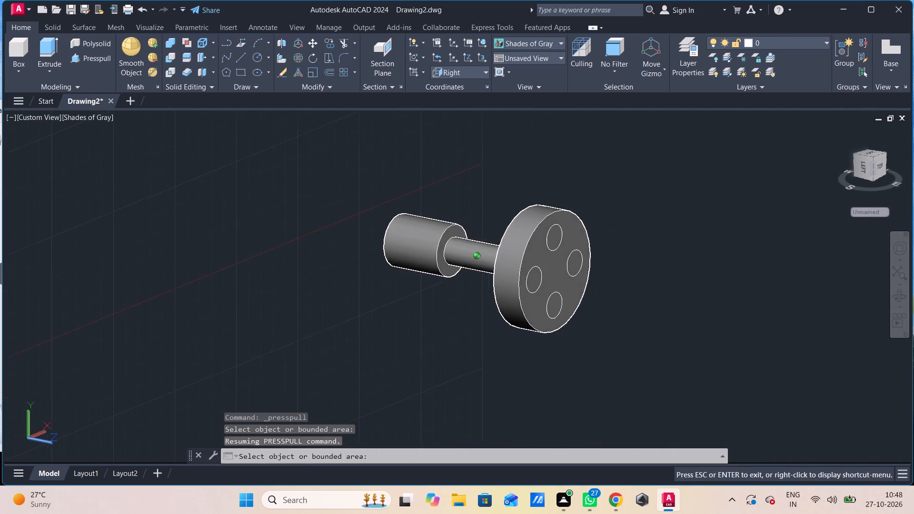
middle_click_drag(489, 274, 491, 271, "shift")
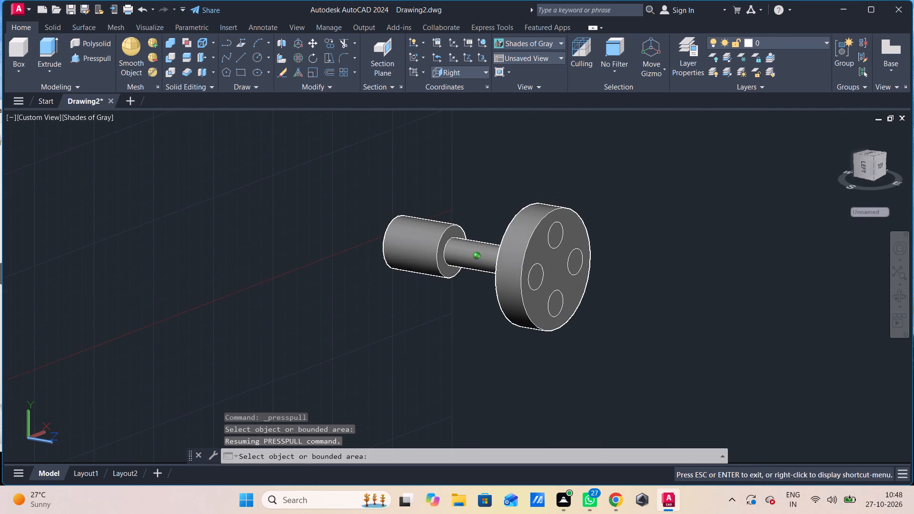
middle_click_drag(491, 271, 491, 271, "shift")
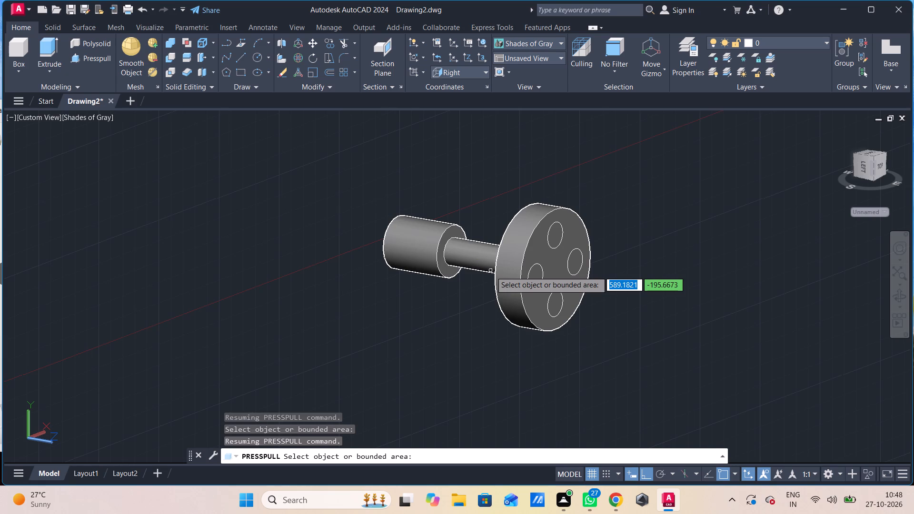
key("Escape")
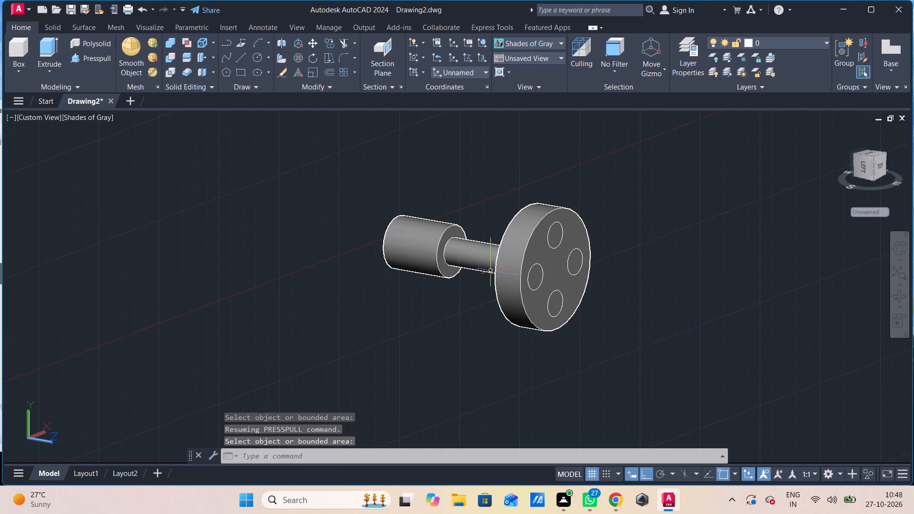
Undo the erasures, the hole circles and their construction lines until only the two centre lines remain on the flange face.
key("ctrl+z")
key("ctrl+z")
key("ctrl+z")
key("ctrl+z")
key("ctrl+z")
key("ctrl+z")
key("ctrl+z")
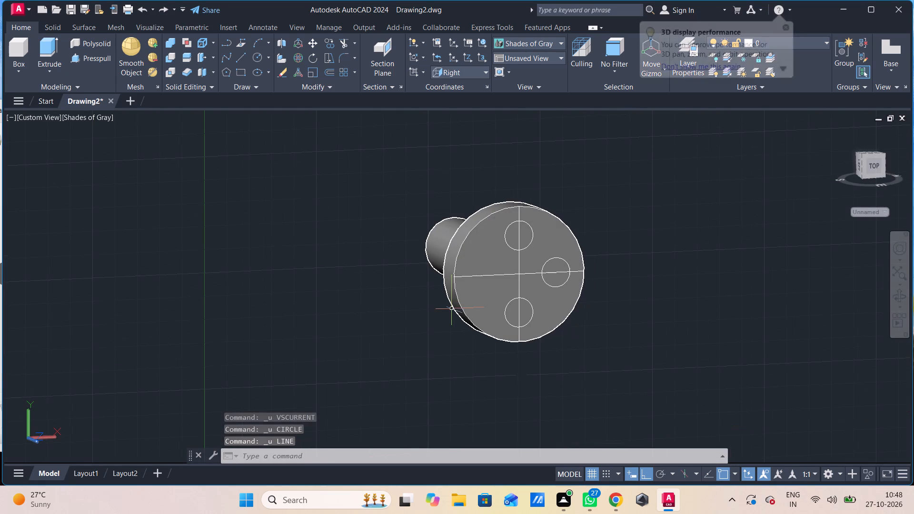
key("ctrl+z")
key("ctrl+z")
key("ctrl+z")
key("ctrl+z")
key("ctrl+z")
key("ctrl+z")
key("ctrl+z")
key("ctrl+z")
key("ctrl+z")
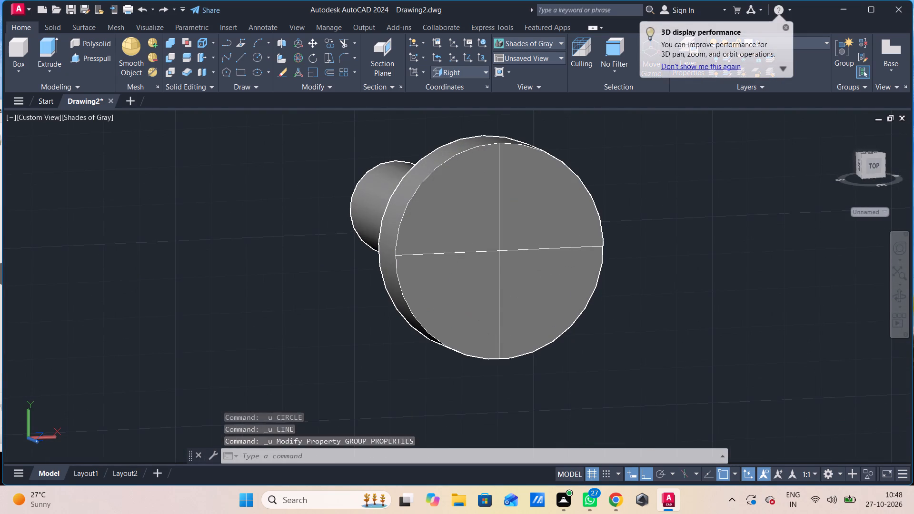
Undo the centre lines, the view and shading changes, and the revolve, back to the flat stepped profile.
key("ctrl+z")
key("ctrl+z")
key("ctrl+z")
key("ctrl+z")
key("ctrl+z")
key("ctrl+z")
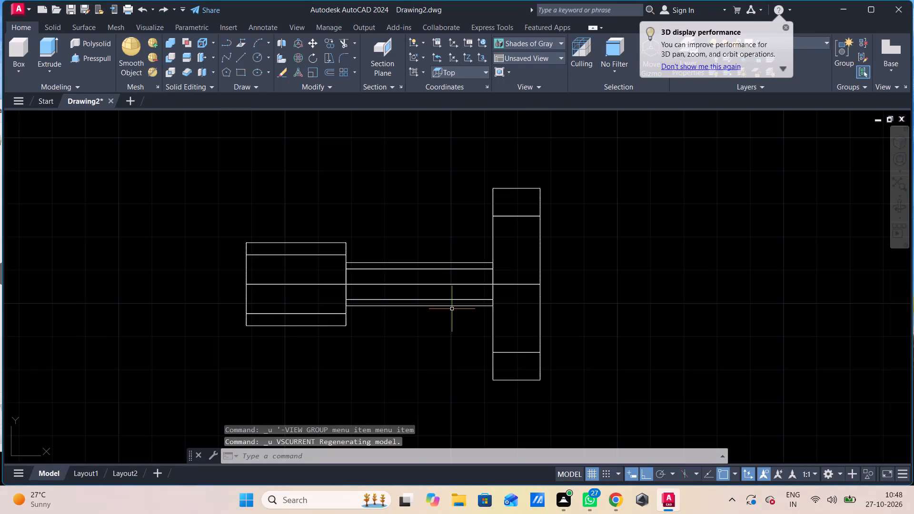
key("ctrl+z")
key("ctrl+z")
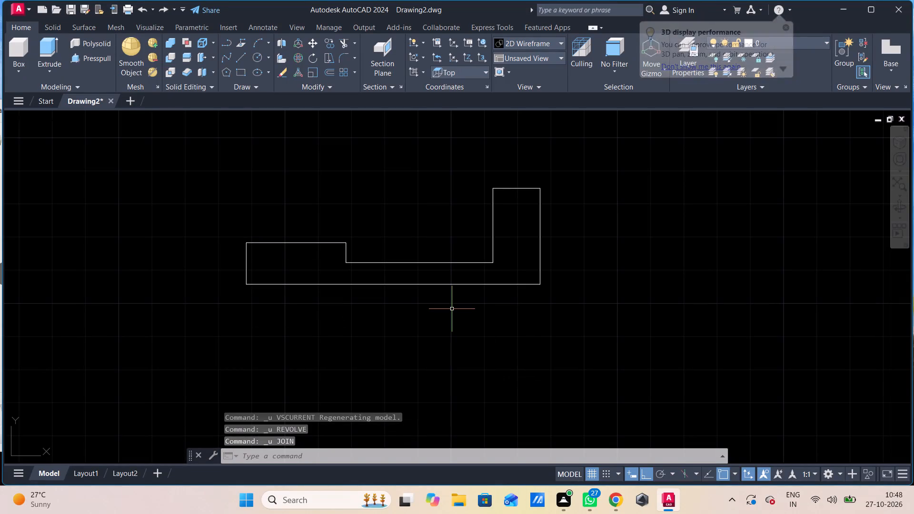
Undo the profile's join, trim and lines, and redo the last line command to restore the open stepped outline.
key("ctrl+z")
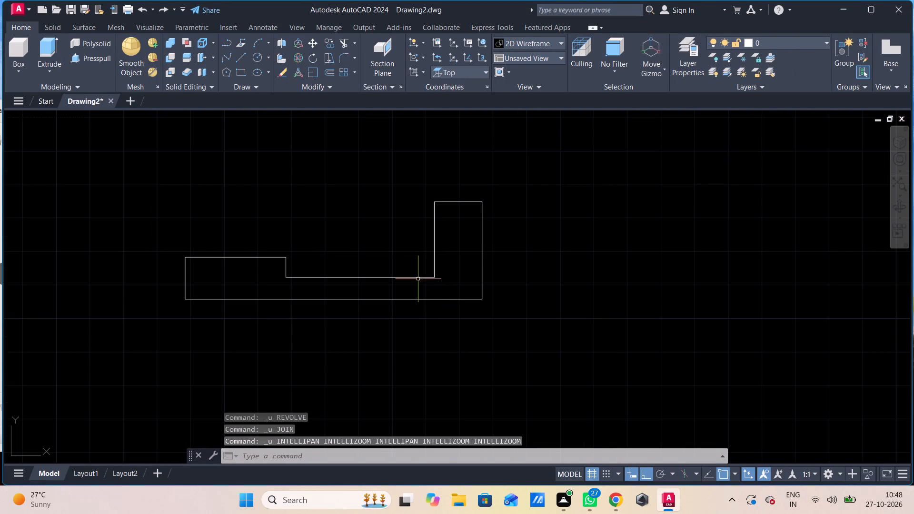
left_click(416, 278)
key("ctrl+z")
key("ctrl+z")
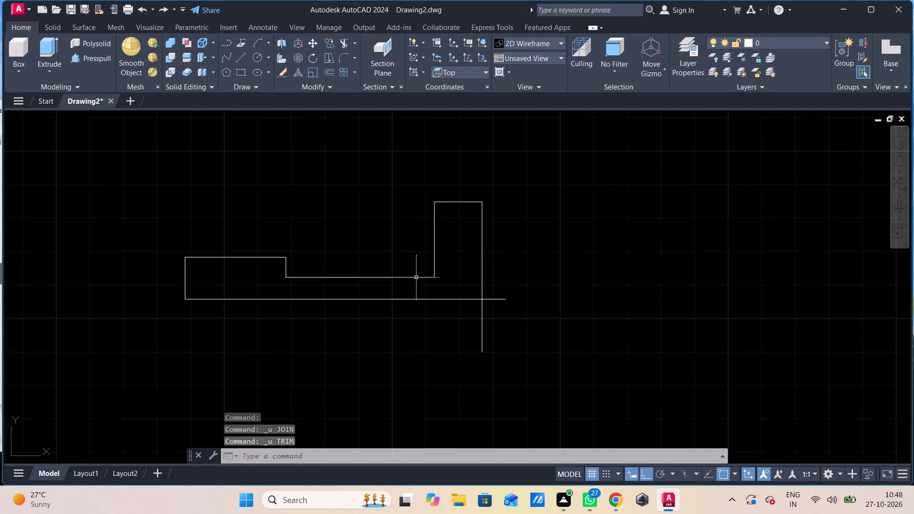
key("ctrl+z")
key("ctrl+z")
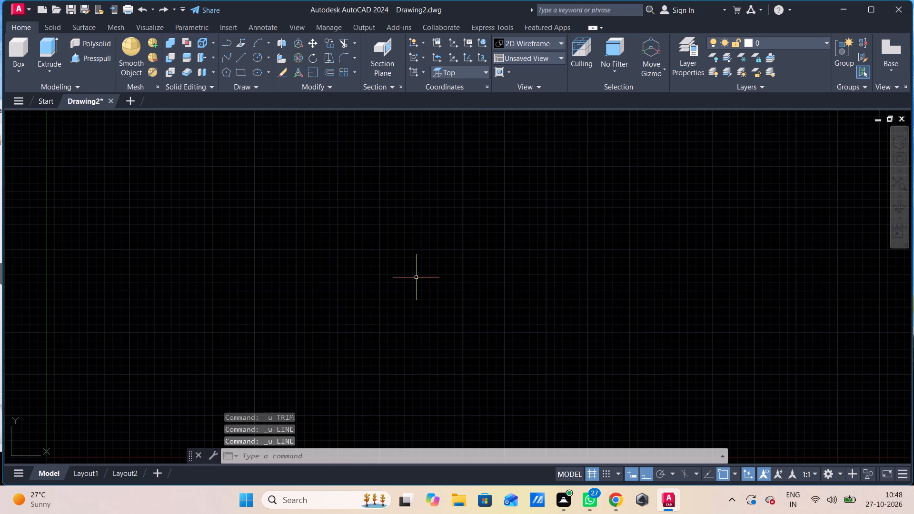
key("ctrl+y")
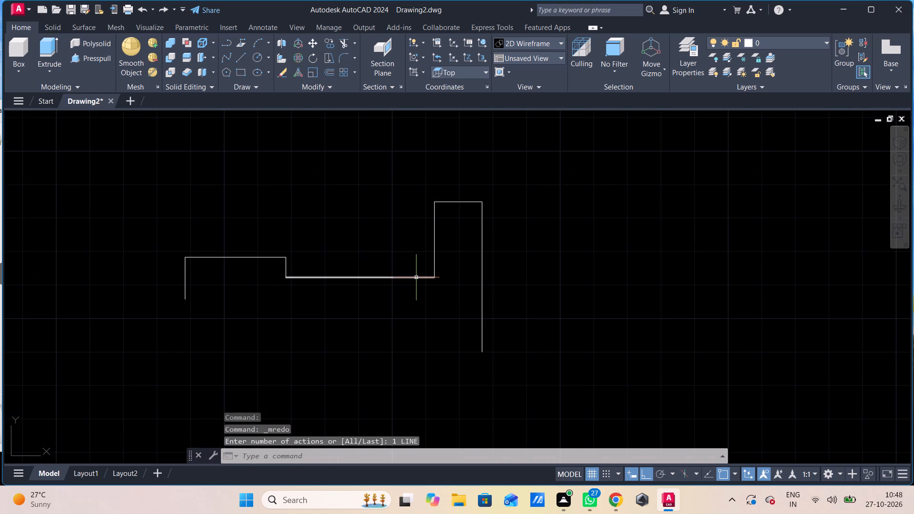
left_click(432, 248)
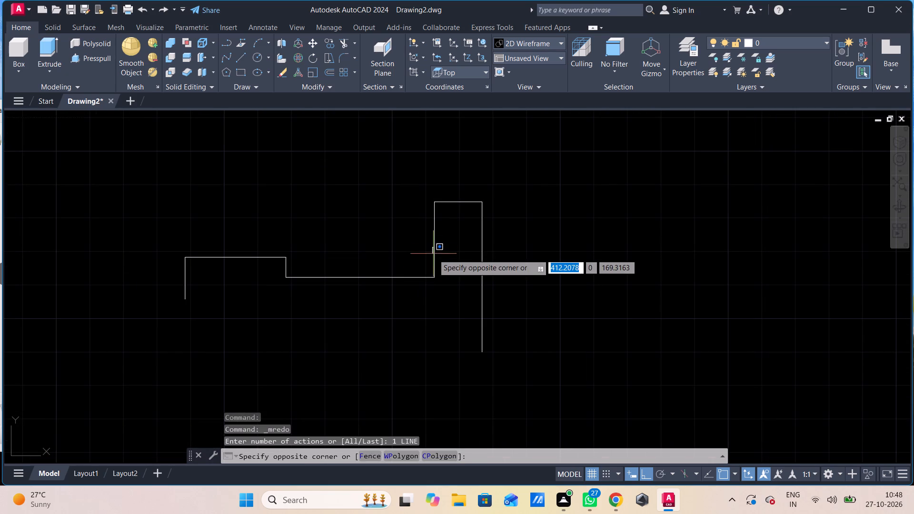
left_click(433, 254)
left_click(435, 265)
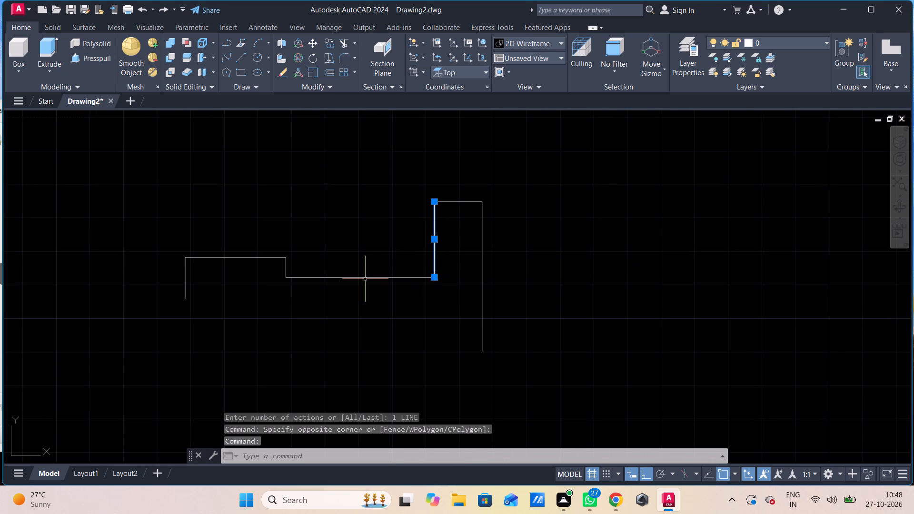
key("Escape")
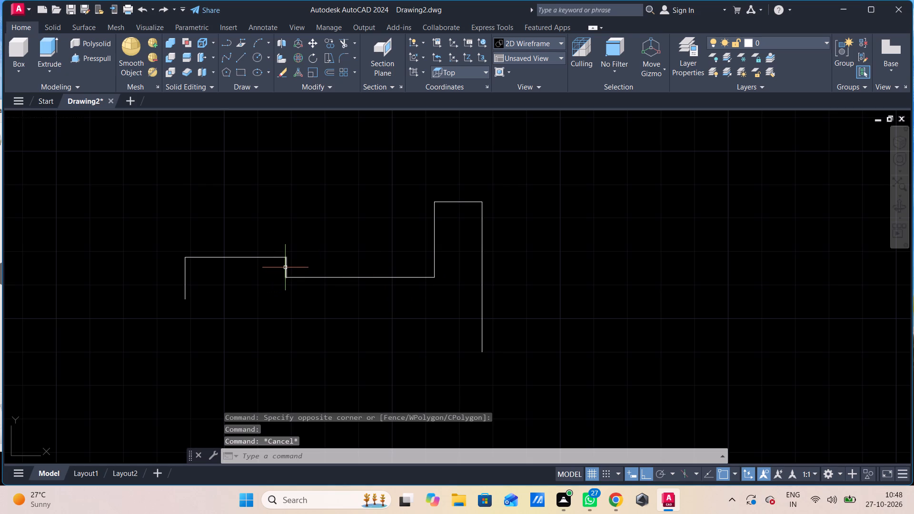
Erase the short vertical step line between the hub's top line and the shaft line.
left_click(285, 268)
key("Delete")
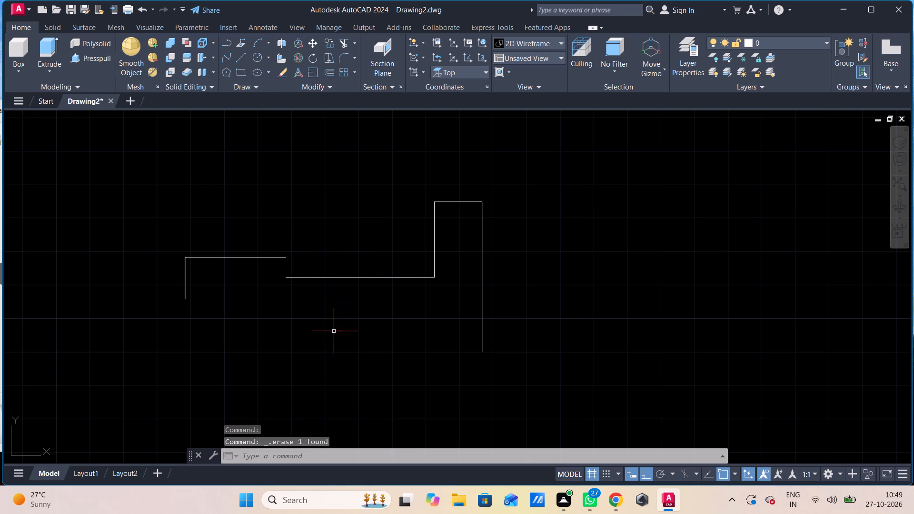
Draw a 3 long line straight down from the right end of the hub's top line.
key("l")
key("Return")
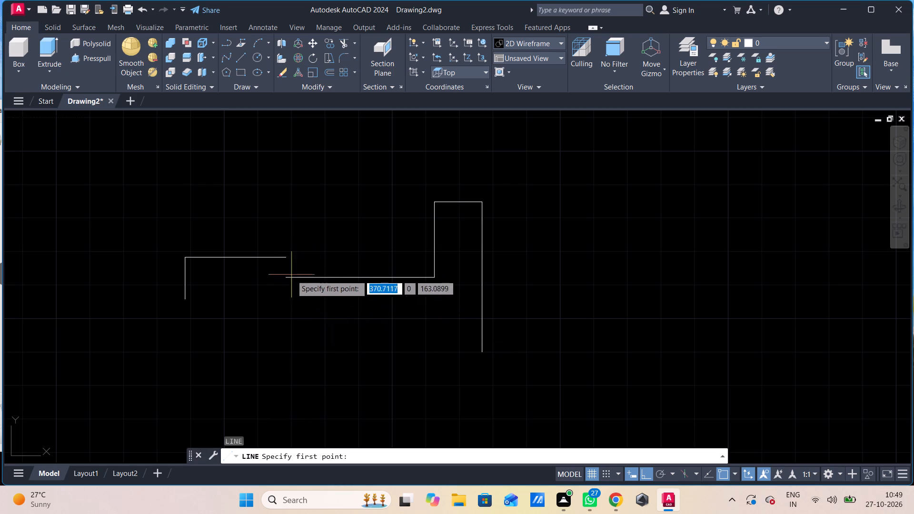
left_click(286, 257)
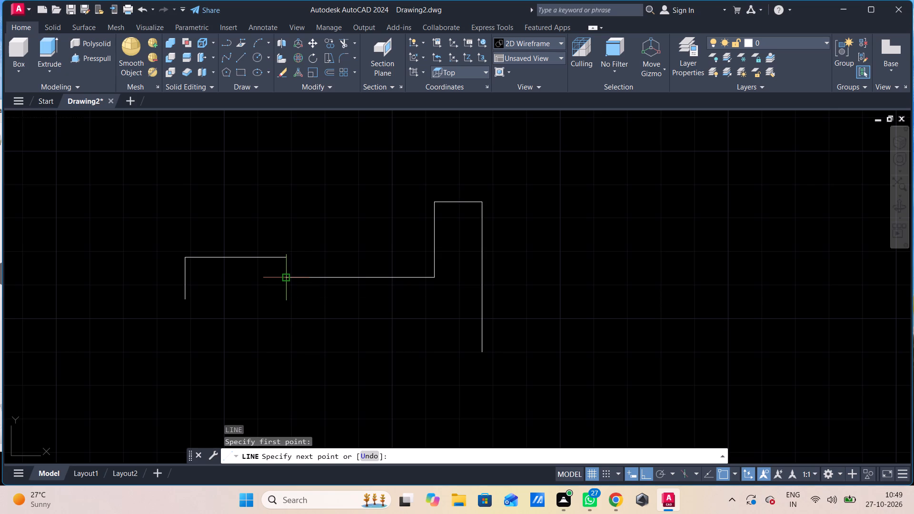
key("3")
key("Return")
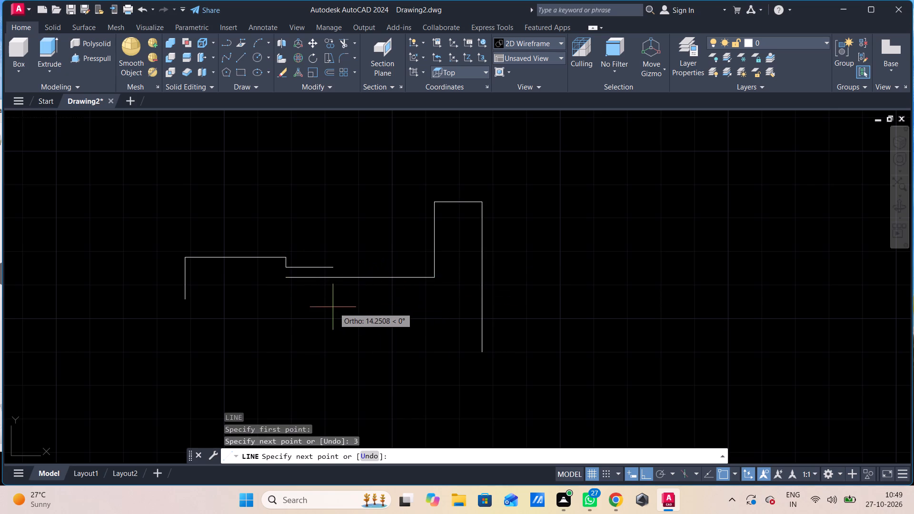
key("Escape")
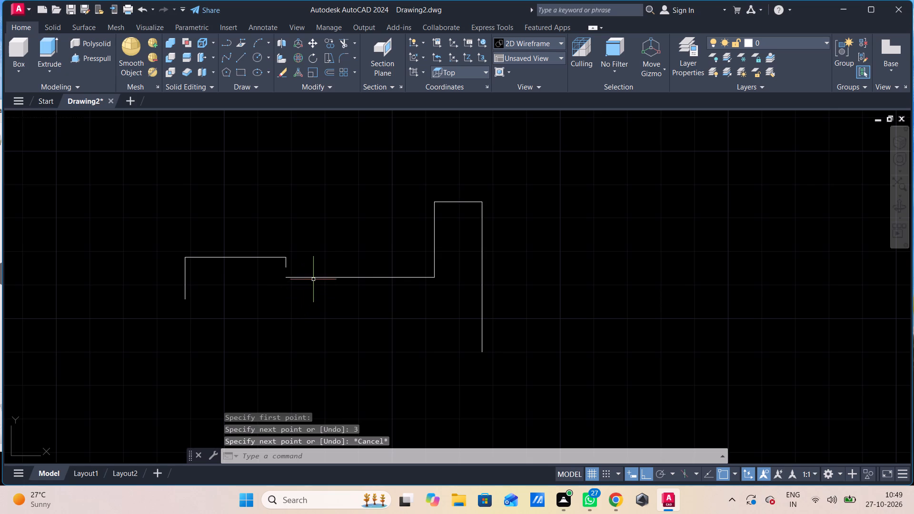
Move the shaft line and the three flange lines up so the shaft line starts at the lower end of the 3-unit step.
left_click(315, 278)
left_click(513, 218)
left_click(406, 256)
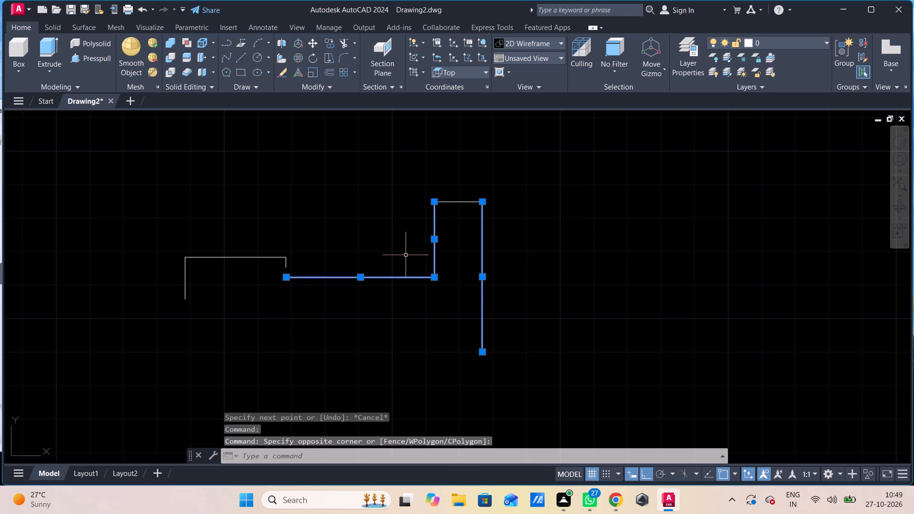
left_click_drag(448, 196, 451, 204)
left_click(437, 232)
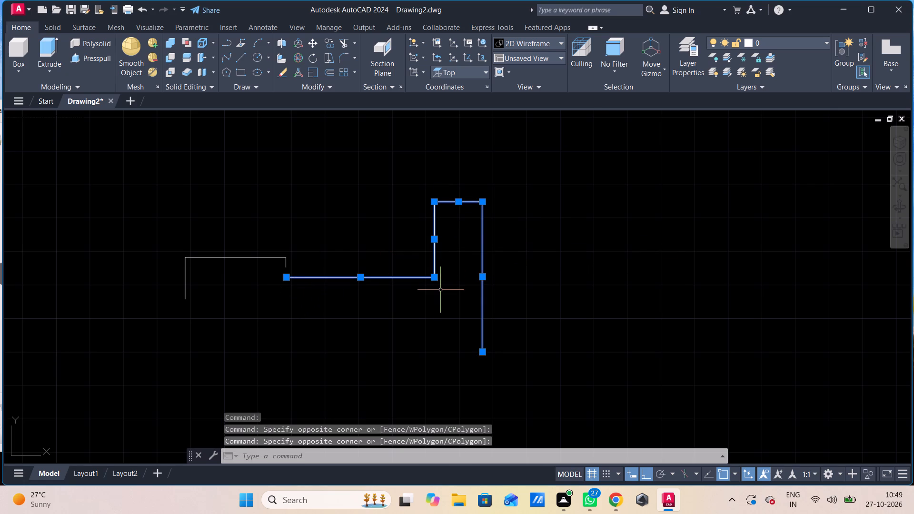
type("m")
key("space")
left_click(287, 282)
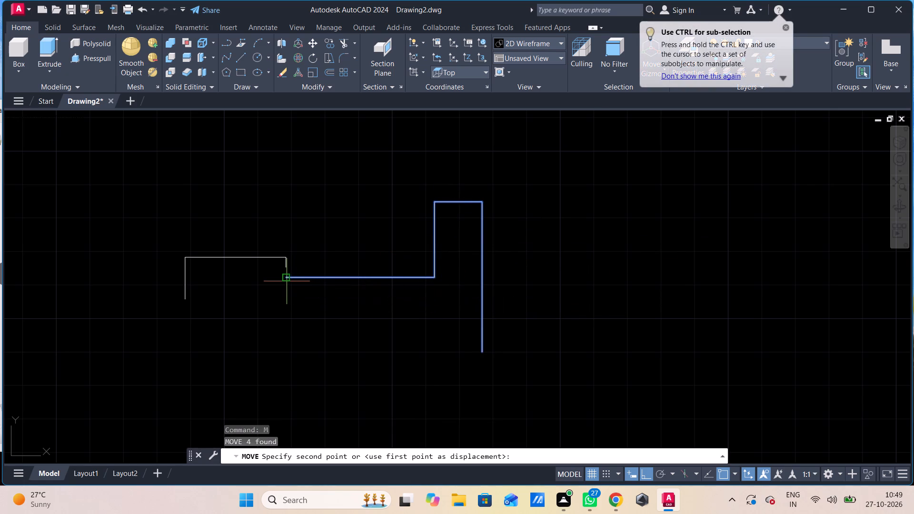
left_click(285, 267)
key("Escape")
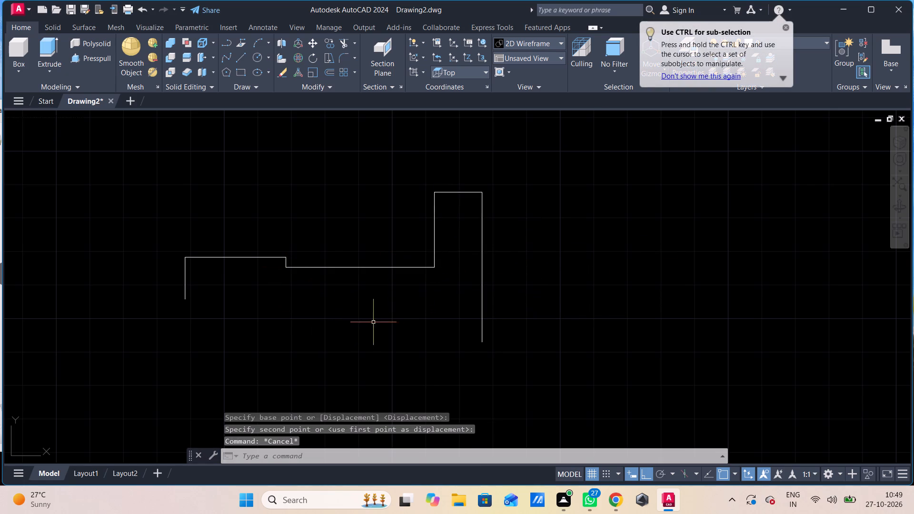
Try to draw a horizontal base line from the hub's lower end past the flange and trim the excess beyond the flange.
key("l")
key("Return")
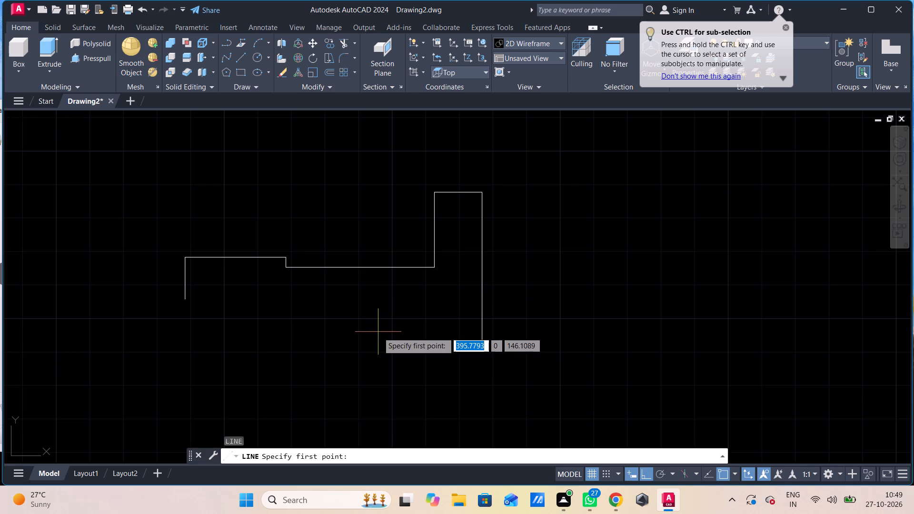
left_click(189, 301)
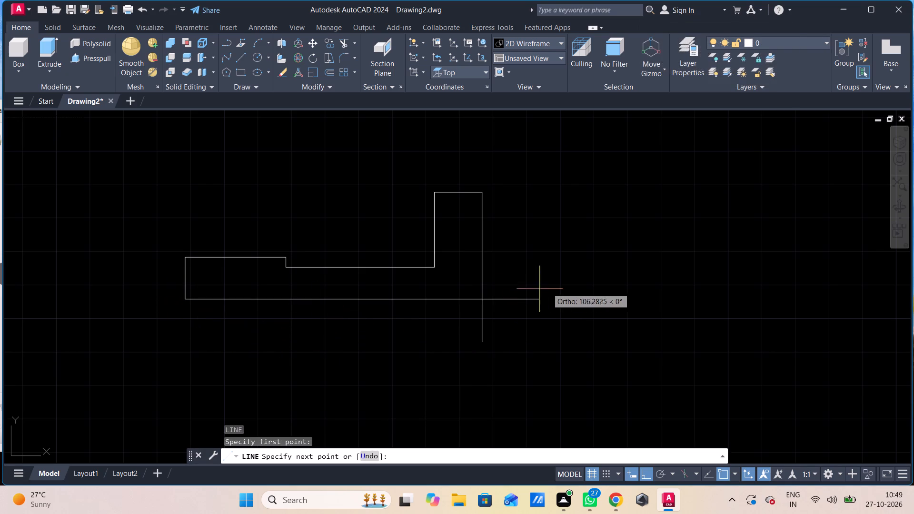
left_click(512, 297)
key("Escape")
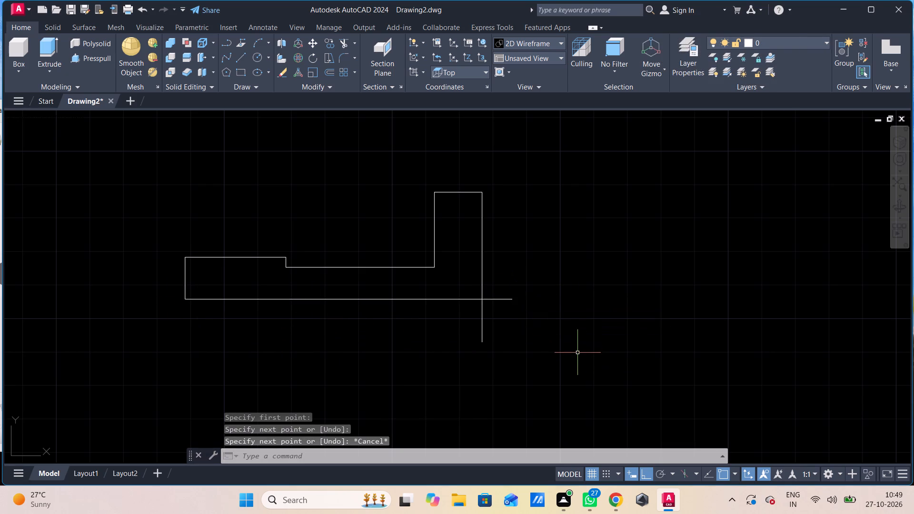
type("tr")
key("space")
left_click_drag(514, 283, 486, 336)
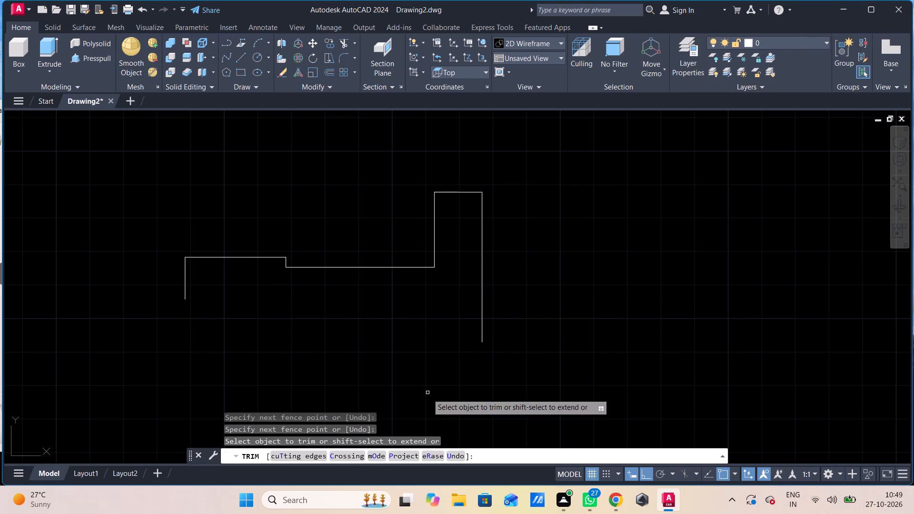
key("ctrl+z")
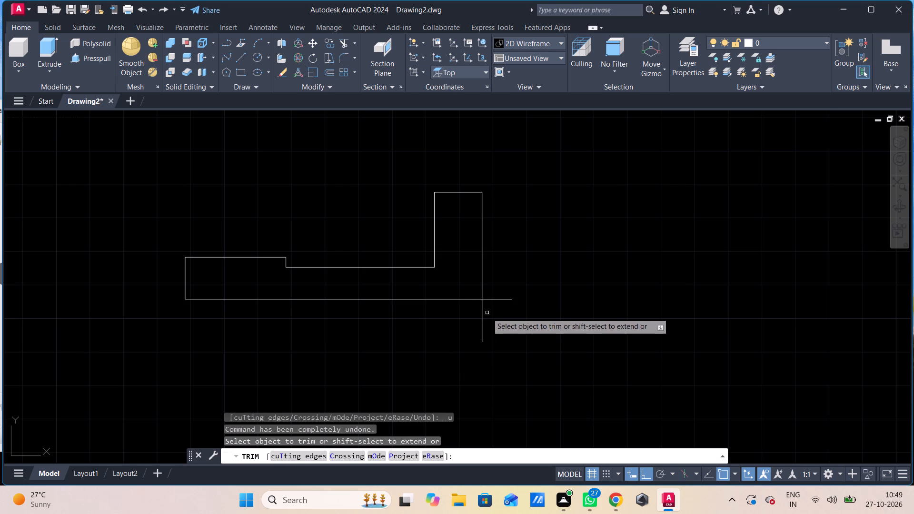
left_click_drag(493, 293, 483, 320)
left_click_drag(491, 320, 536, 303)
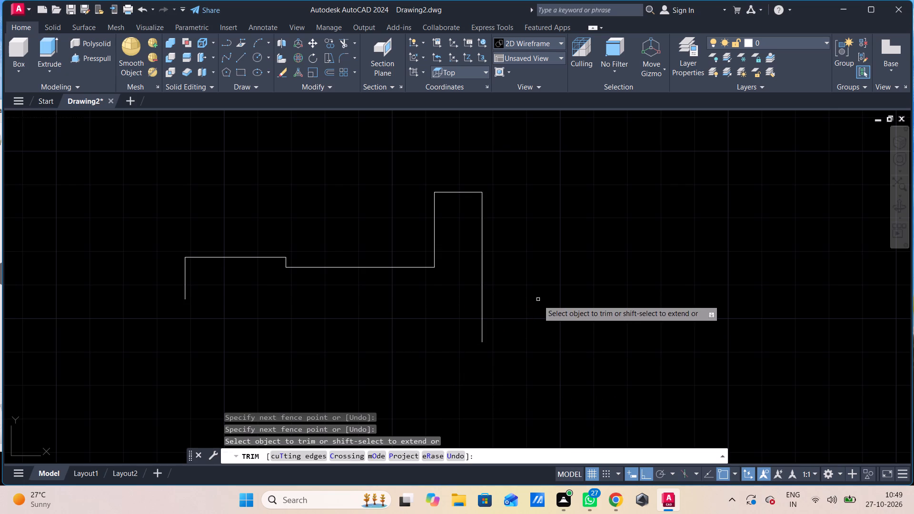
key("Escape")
In the Front view, draw a horizontal base line 88.4 long from the hub's lower end to the flange's outer vertical line.
middle_click_drag(542, 298, 396, 316, "shift")
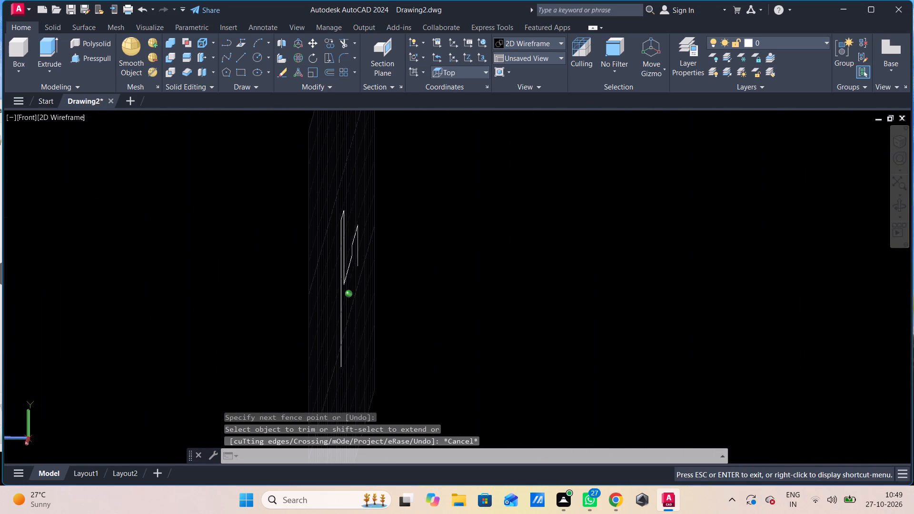
middle_click_drag(396, 316, 506, 301, "shift")
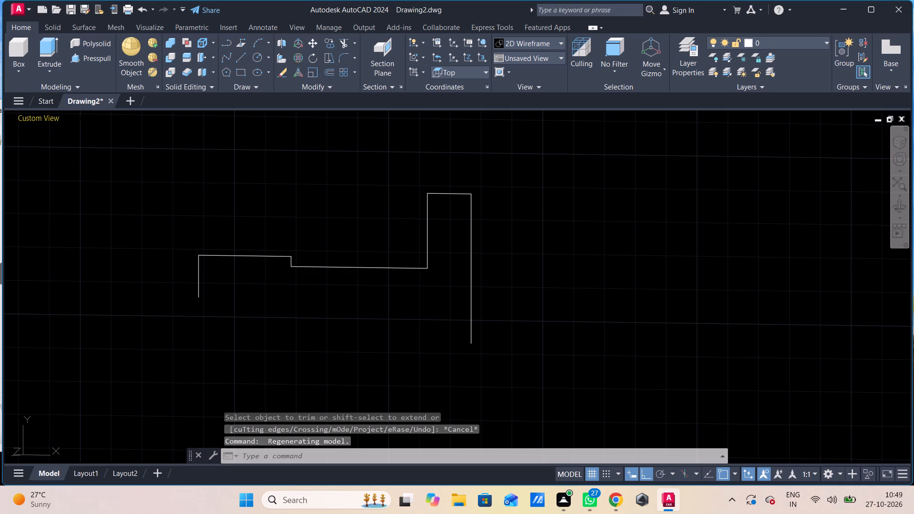
left_click(34, 118)
left_click(74, 198)
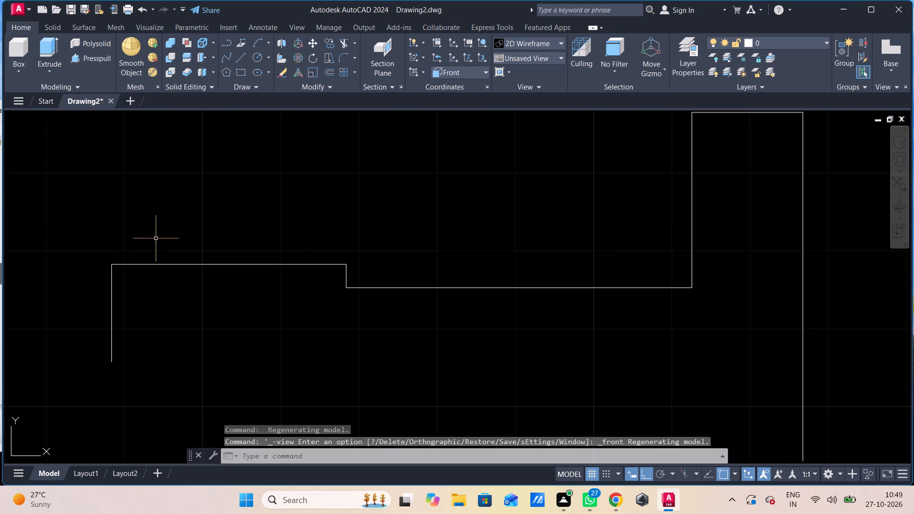
scroll(225, 246, "down", 1)
key("l")
key("Return")
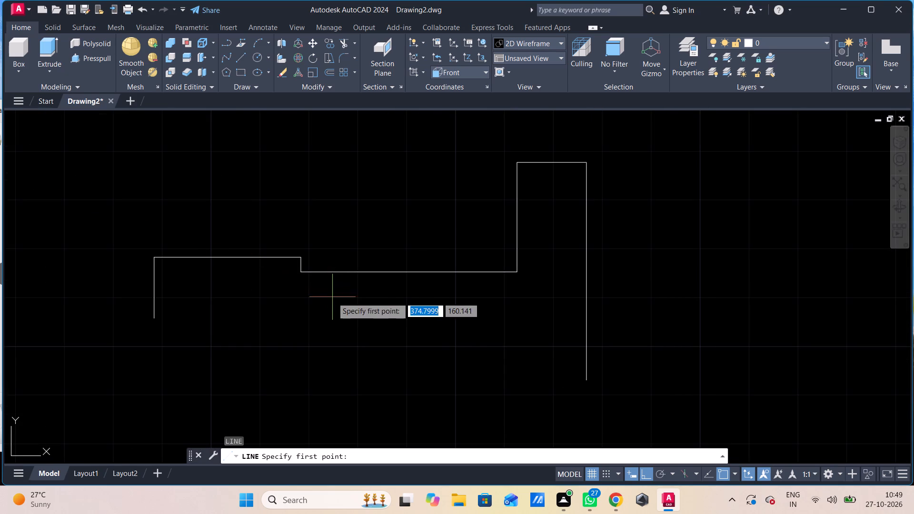
left_click(149, 318)
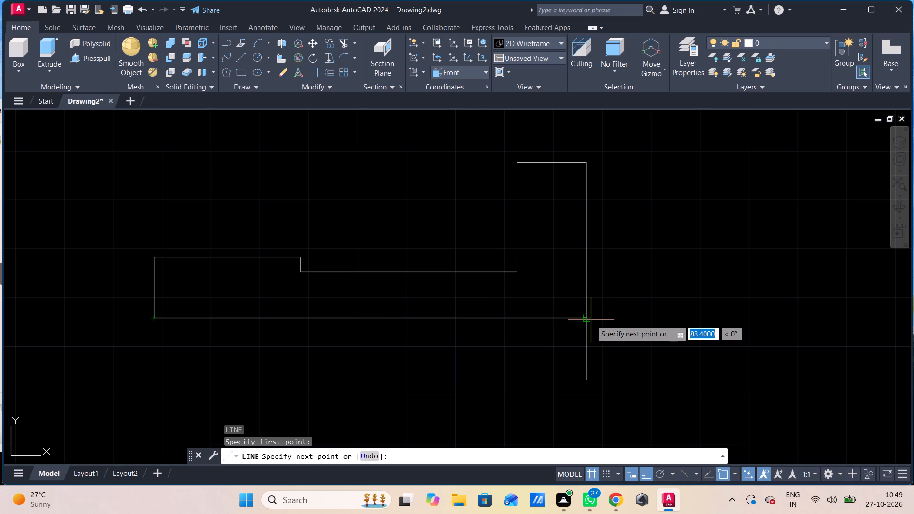
left_click(587, 319)
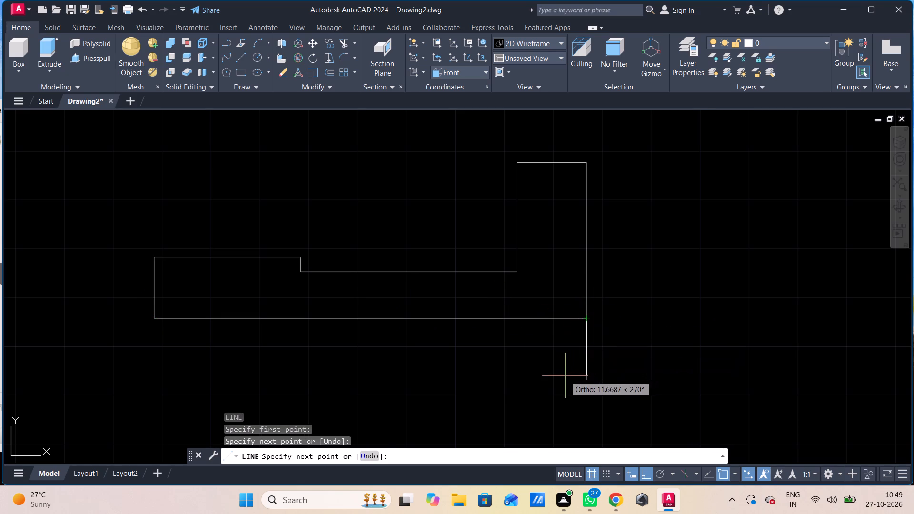
key("Escape")
Trim off the part of the flange's outer vertical line that extends below the base line.
type("tr")
key("space")
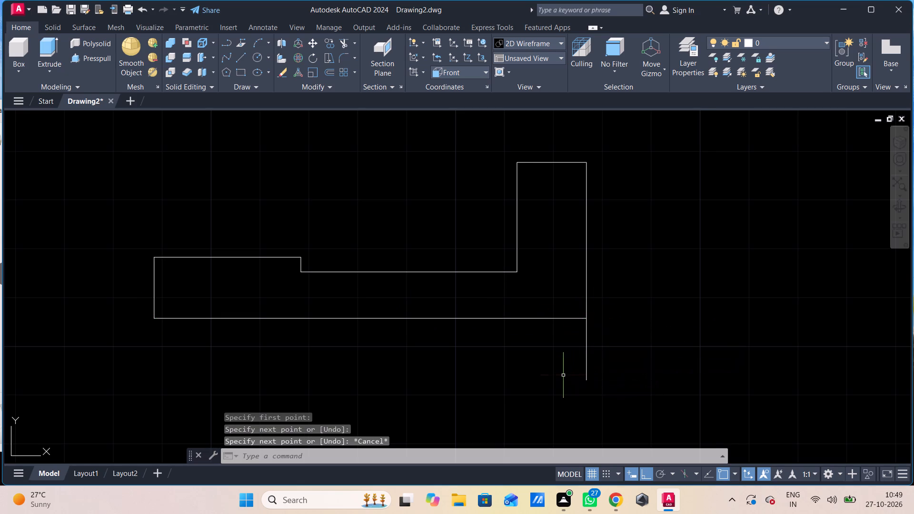
left_click(585, 346)
key("Escape")
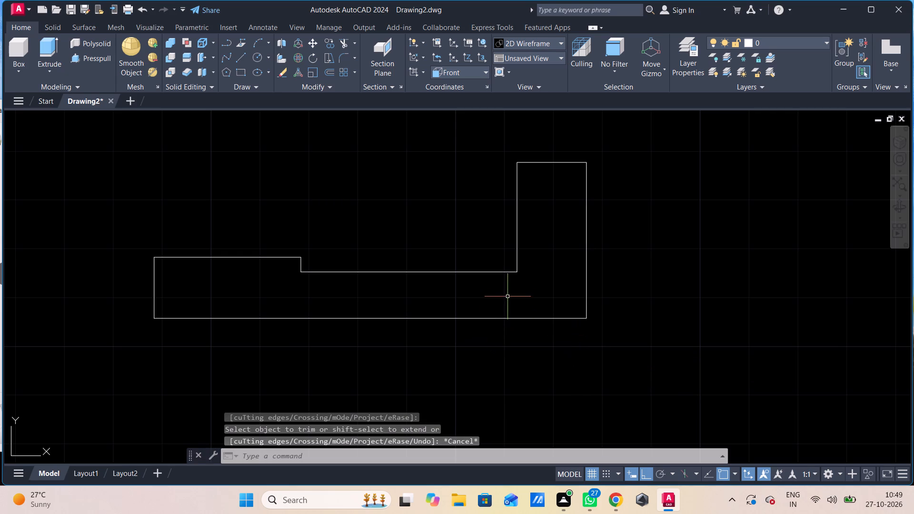
Join all the lines of the closed stepped profile into one polyline.
left_click(656, 150)
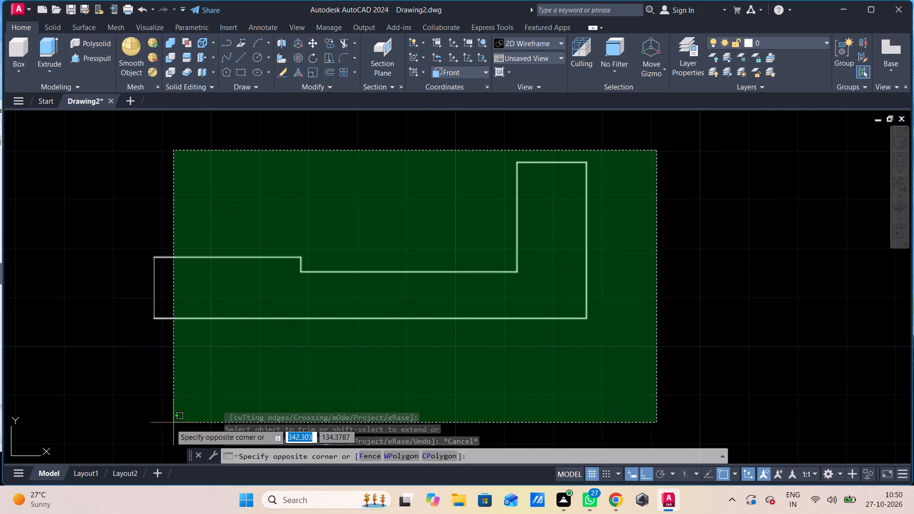
left_click(124, 421)
key("j")
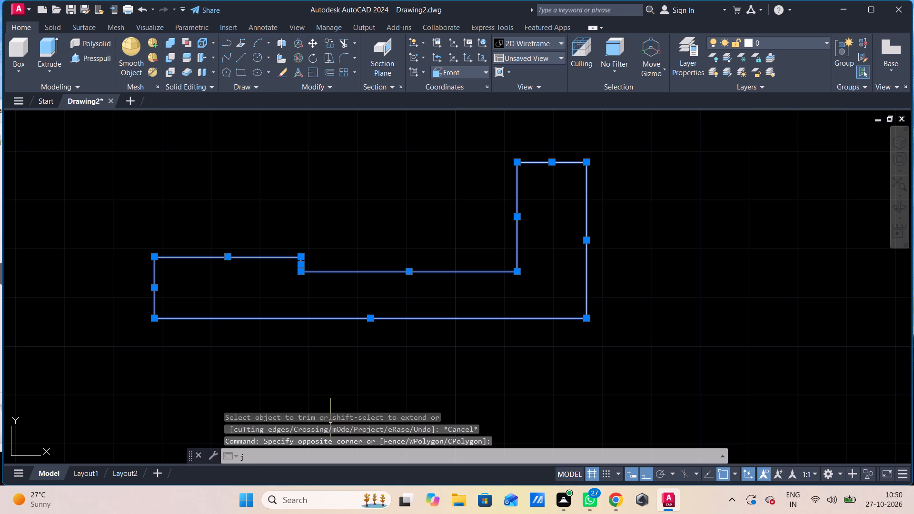
key("space")
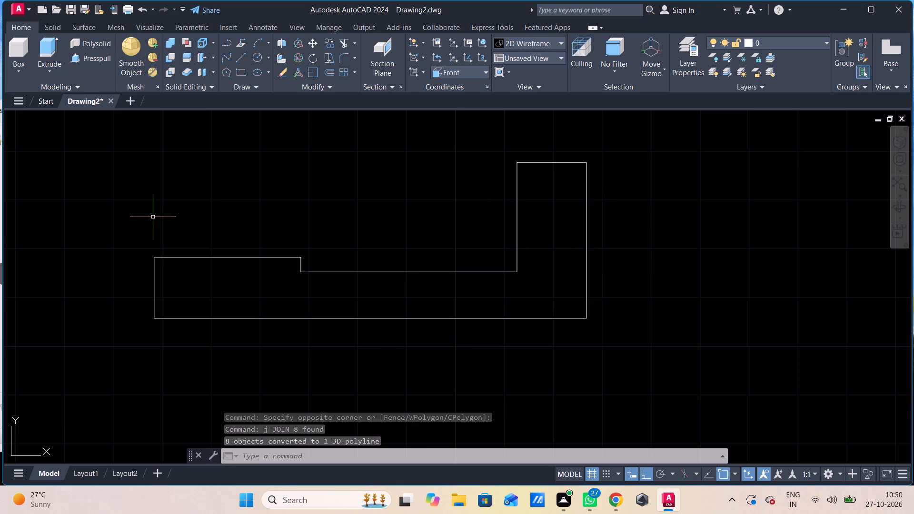
Revolve the stepped profile 360 degrees about its base line, from the hub's lower corner to the flange's lower corner.
type("re")
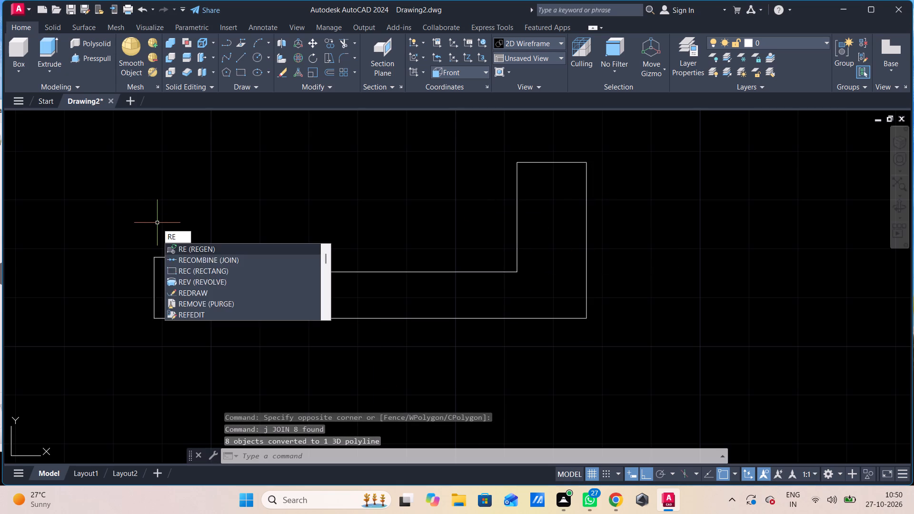
key("v")
key("space")
left_click(155, 266)
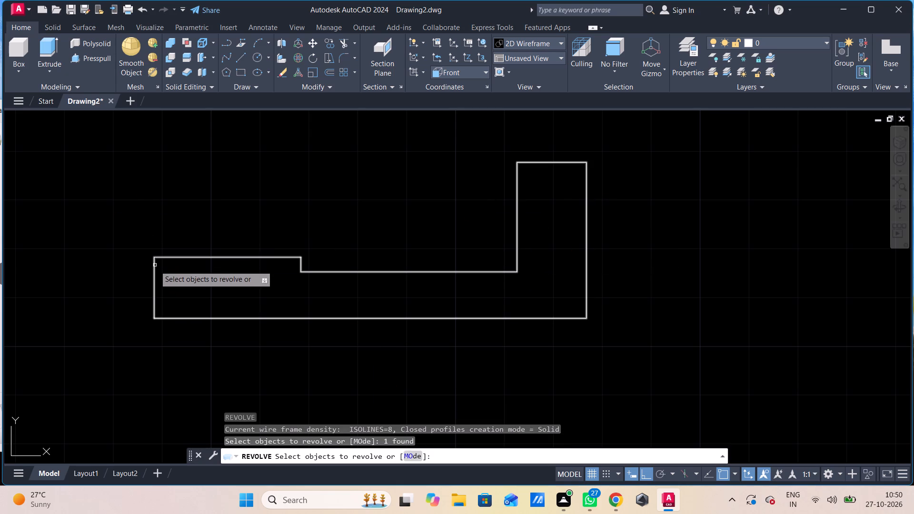
key("space")
left_click(154, 316)
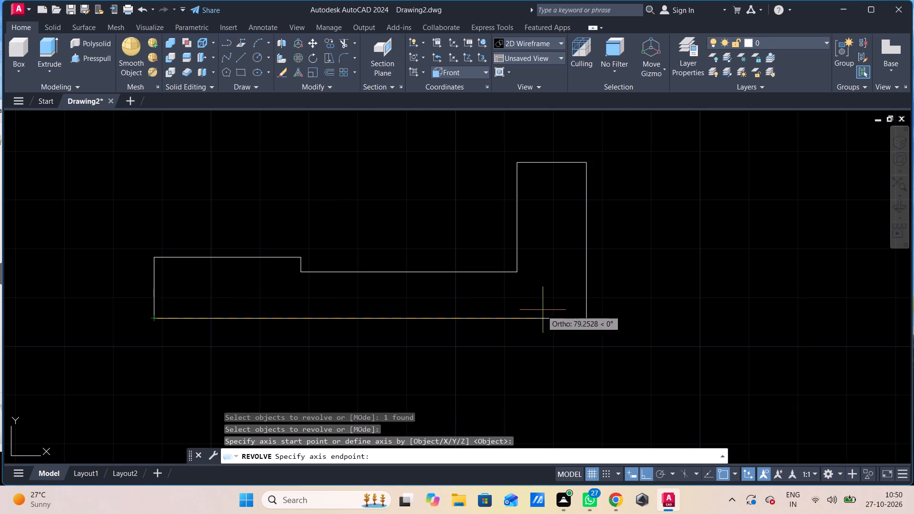
left_click(581, 317)
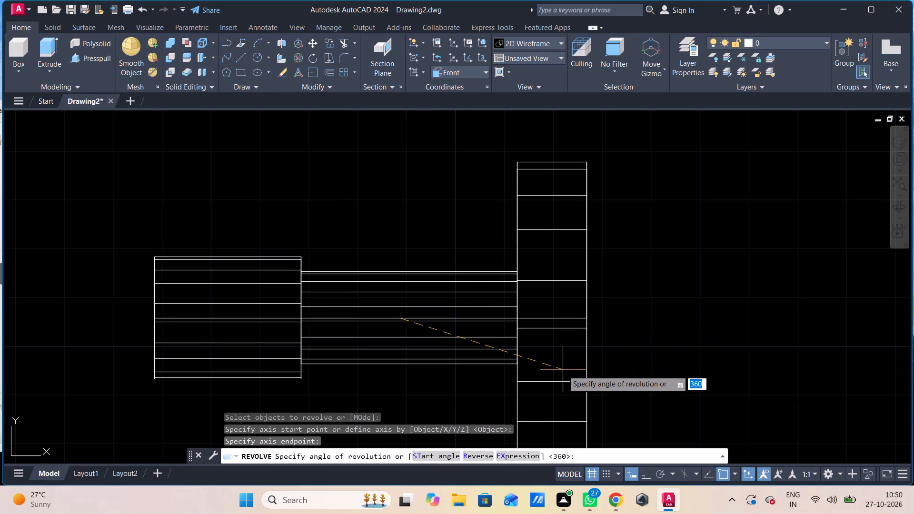
type("3.")
key("BackSpace")
type("60")
key("Return")
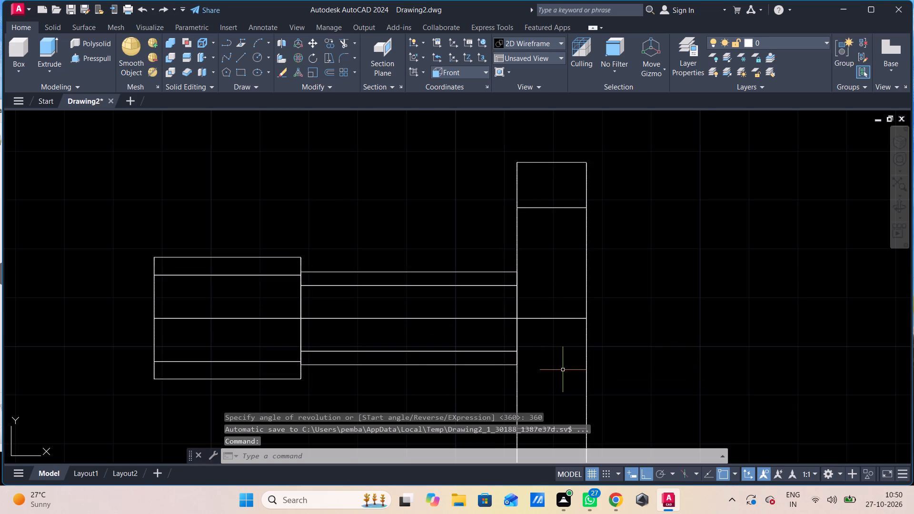
Set the Front view with the Shades of Gray visual style and orbit to show the flange's outer face.
left_click(30, 118)
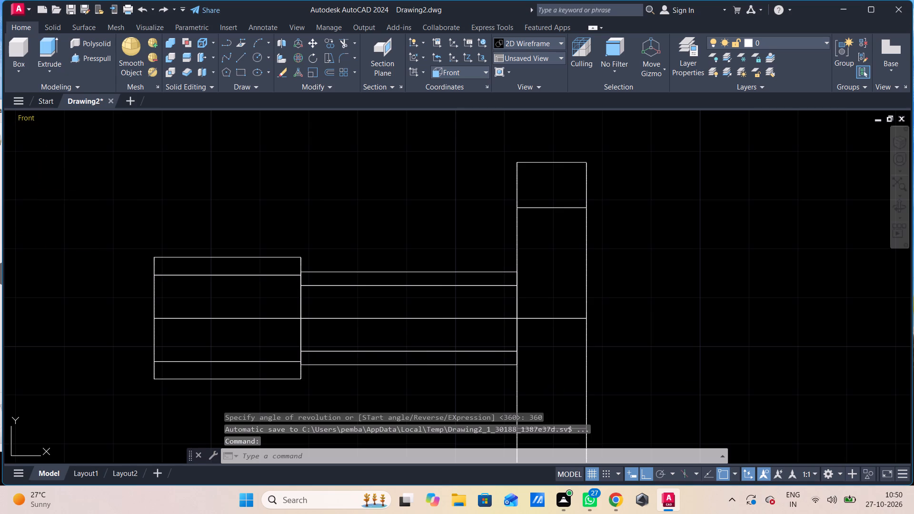
left_click(30, 118)
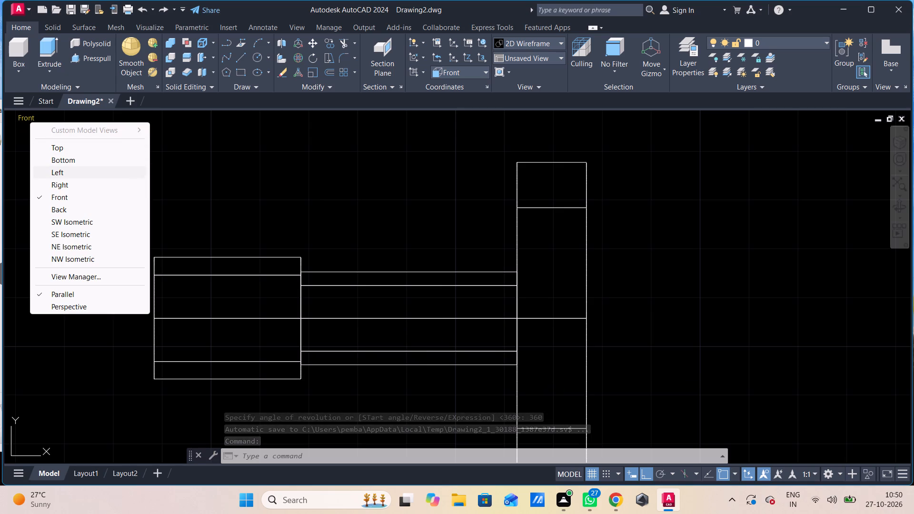
left_click(70, 201)
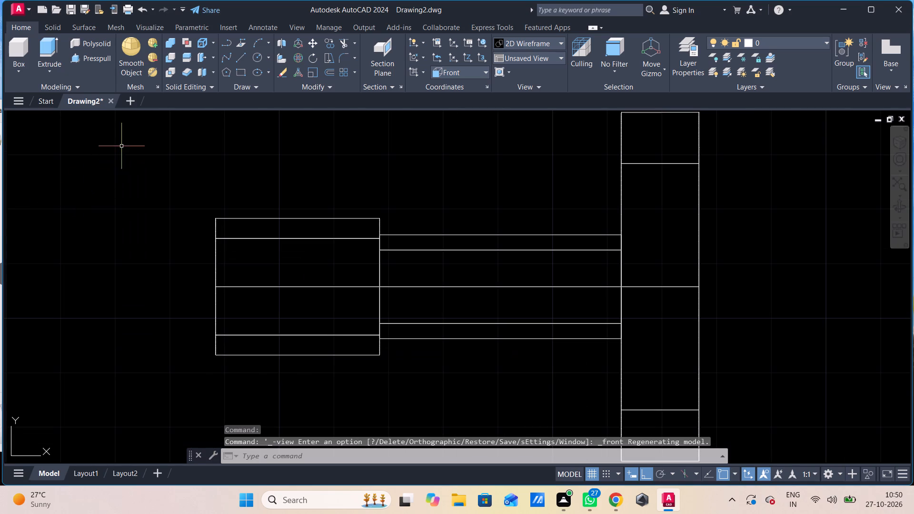
left_click(68, 119)
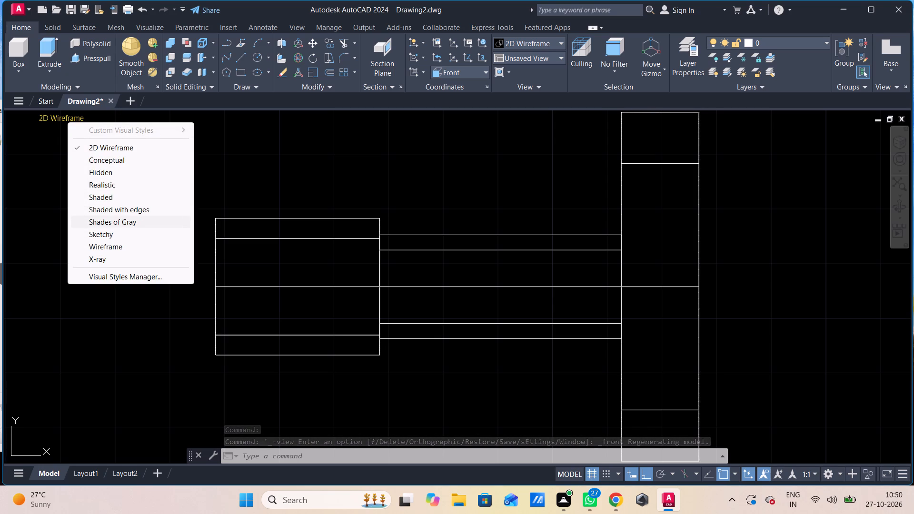
left_click(118, 221)
middle_click_drag(164, 245, 124, 265, "shift")
scroll(124, 265, "down", 1, "shift")
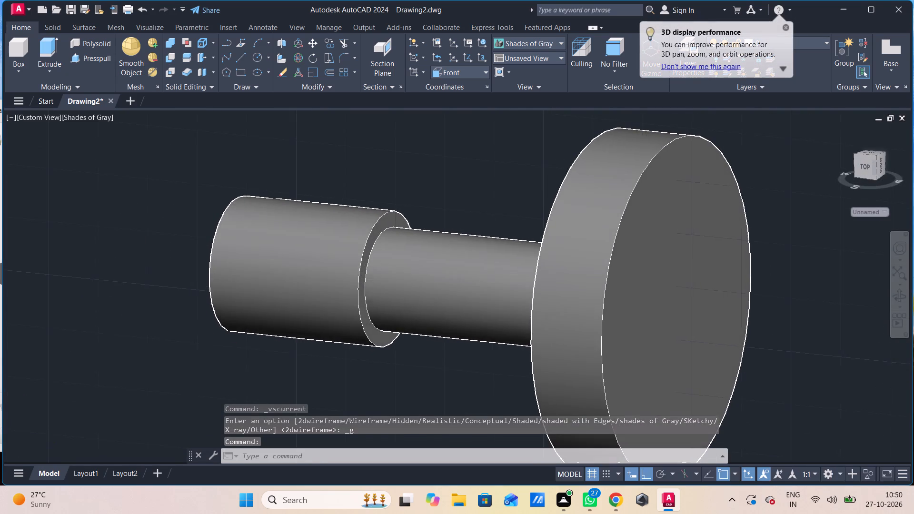
middle_click_drag(124, 264, 109, 258)
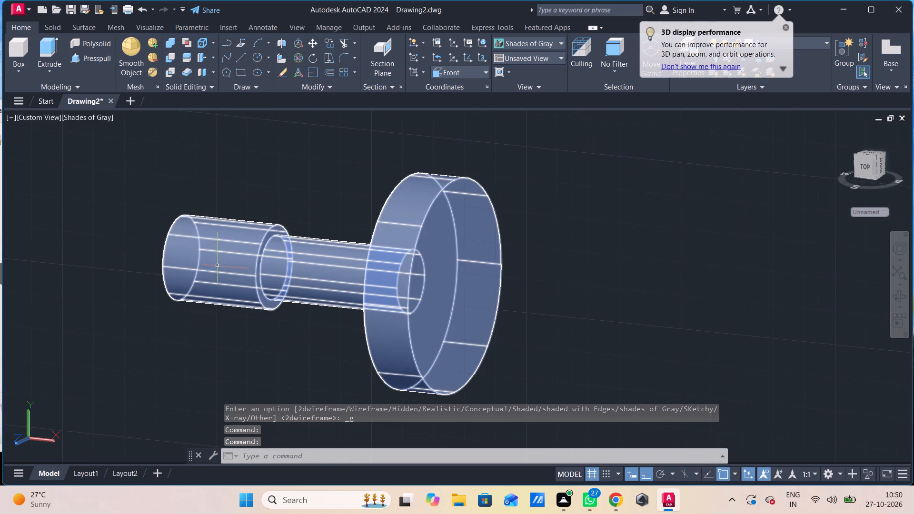
Draw a 12.5-unit guide line straight down from the top quadrant of the flange's outer face.
type("l")
key("space")
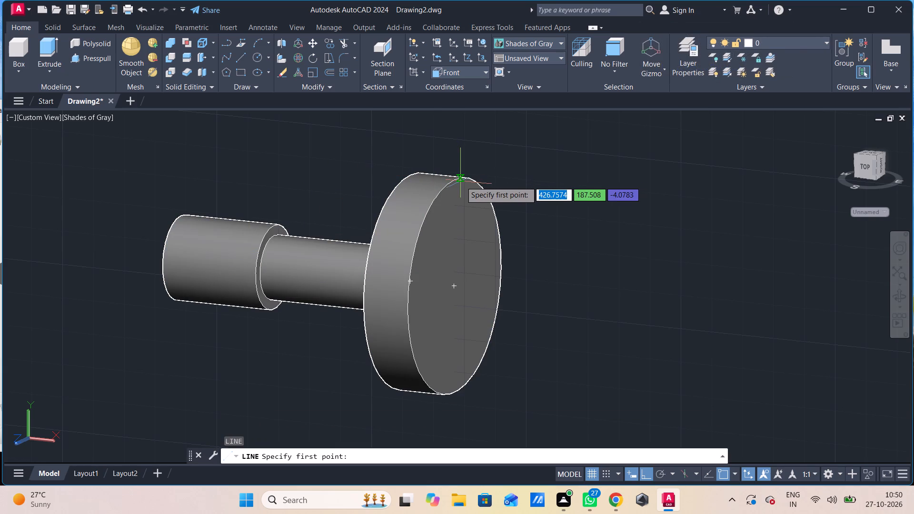
left_click(457, 184)
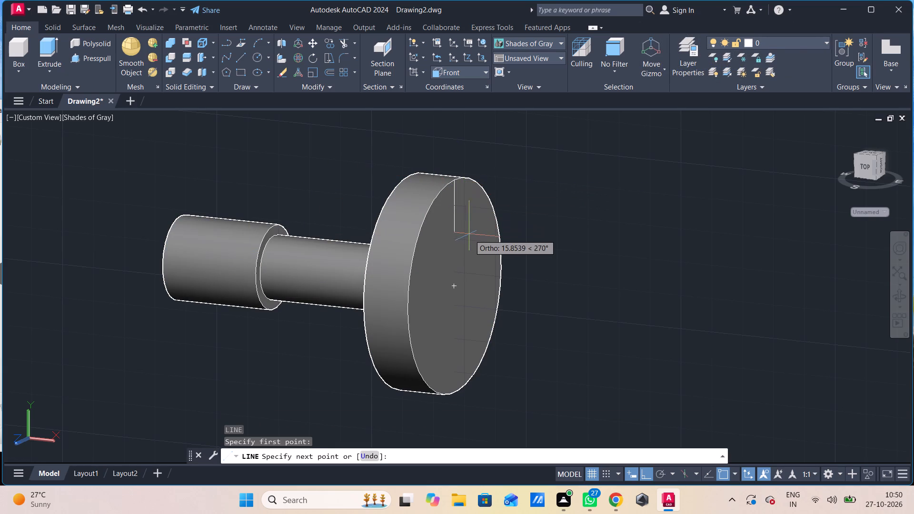
type("12.5")
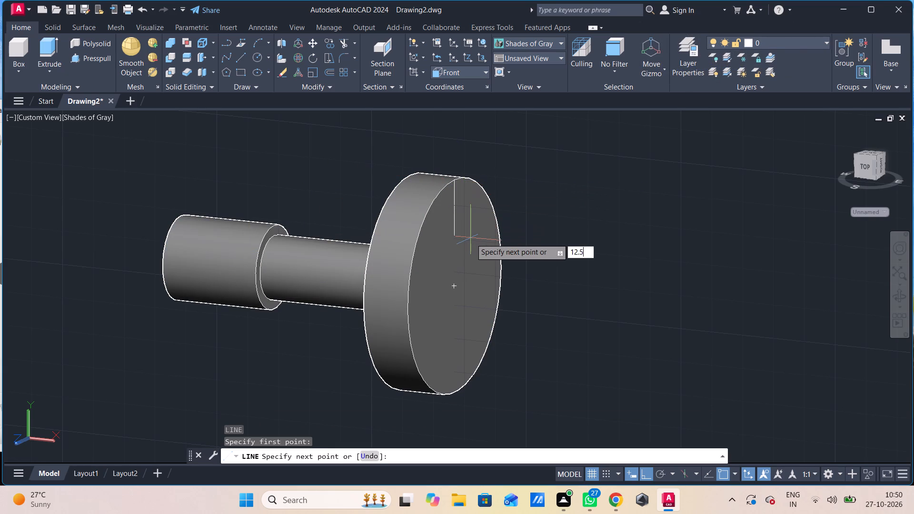
key("Return")
key("Escape")
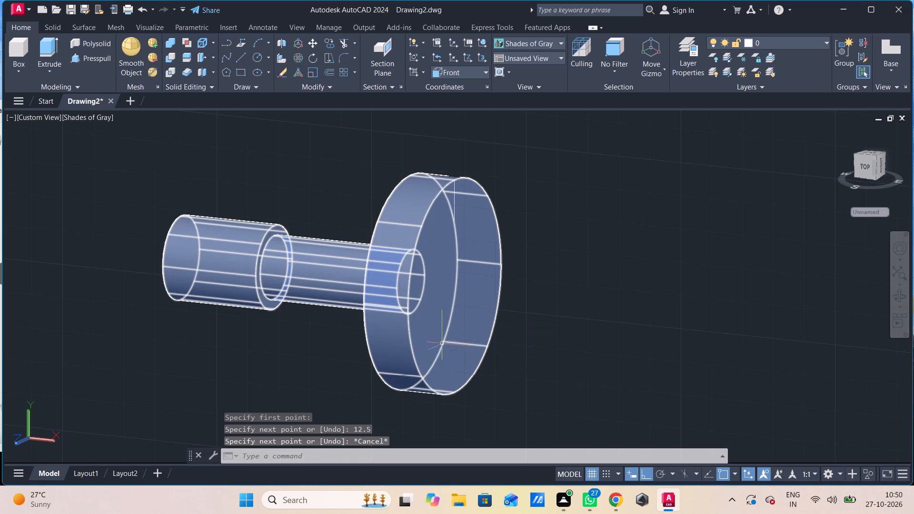
Draw a 12.5-unit guide line inward along -Z from the flange face's +Z side quadrant.
type("l")
key("space")
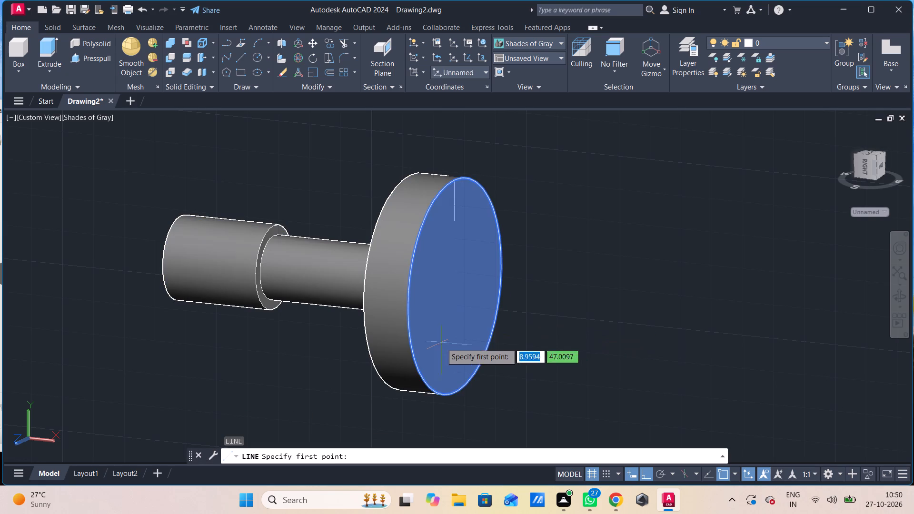
left_click(408, 309)
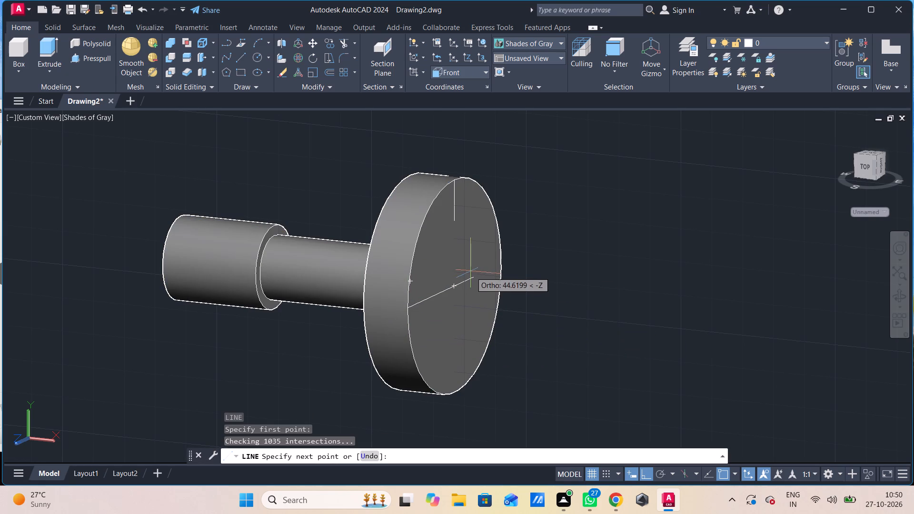
type("12.5")
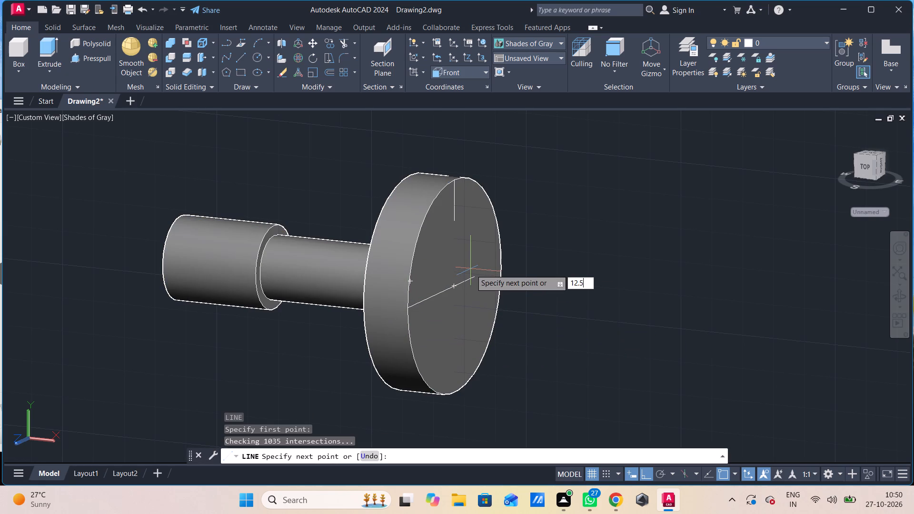
key("Return")
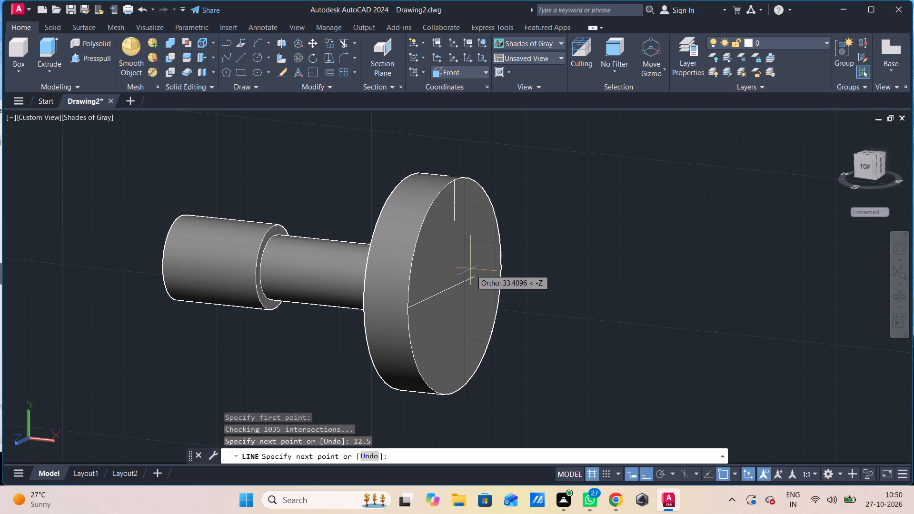
key("Escape")
Draw a 12.5-unit guide line straight up from the bottom quadrant of the flange's outer face.
key("space")
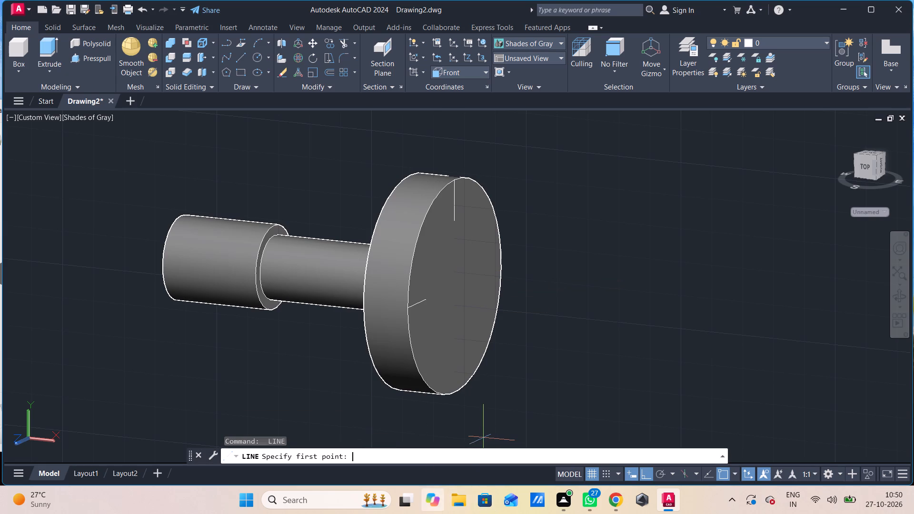
left_click(460, 394)
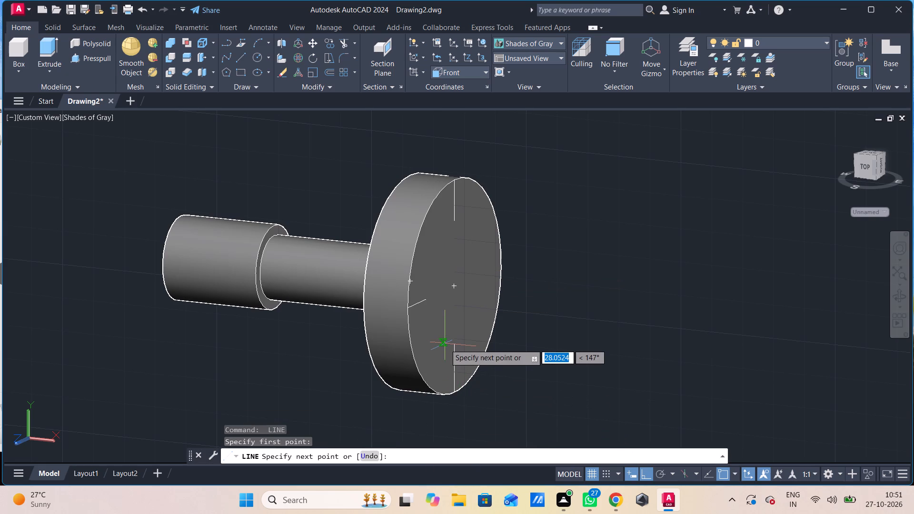
type("12.5")
key("Return")
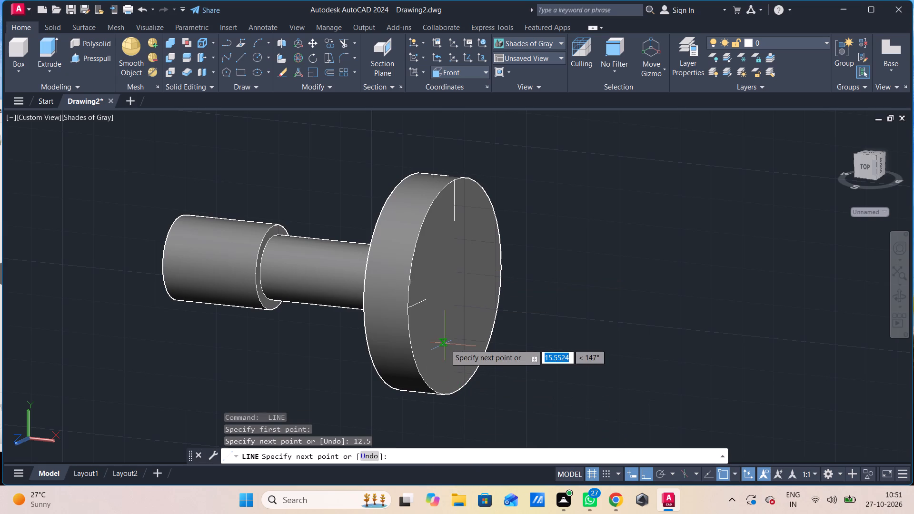
key("ctrl+z")
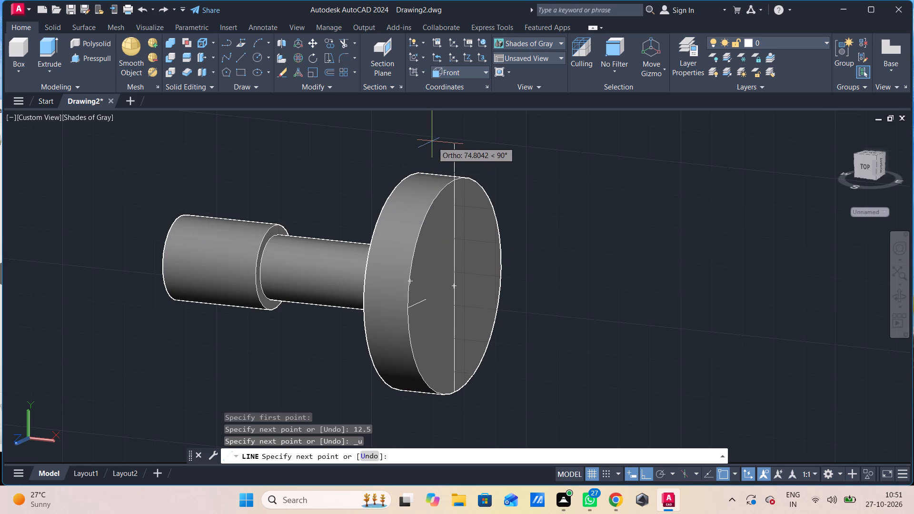
type("12.5")
key("Return")
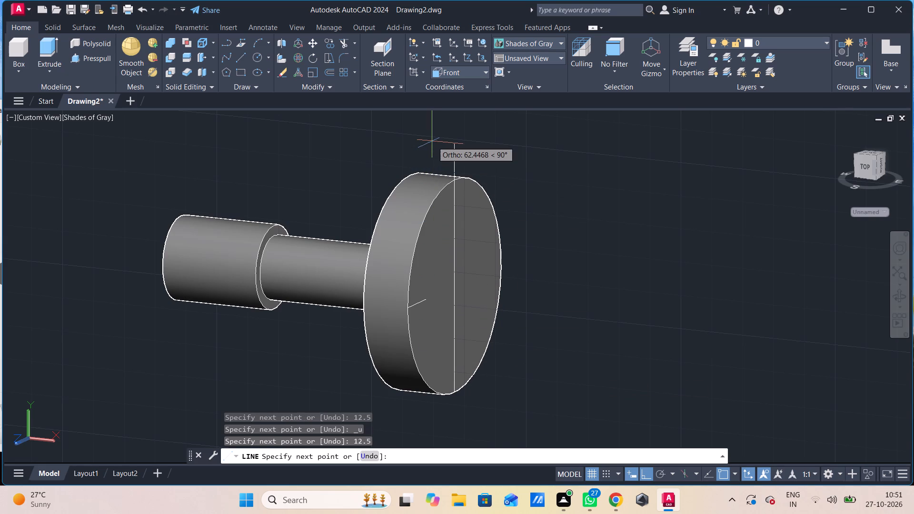
key("Escape")
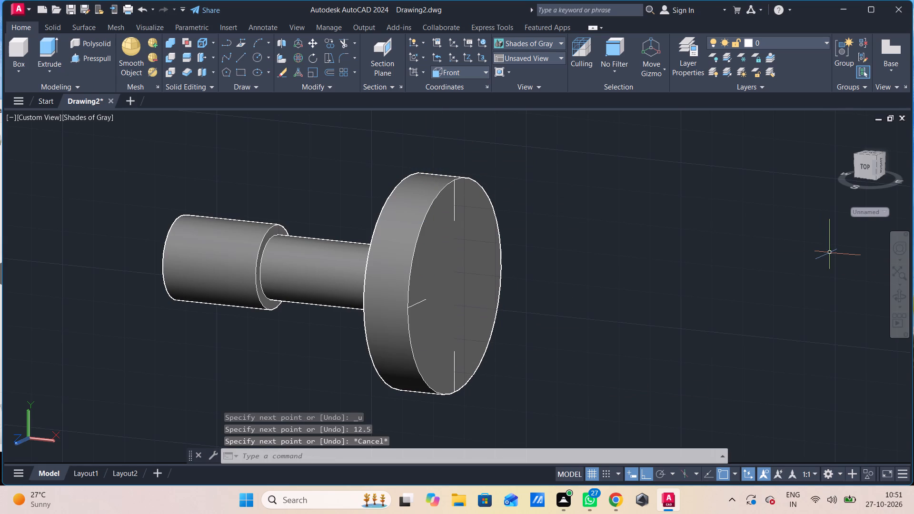
Draw a 12.5-unit guide line inward along +Z from the flange face's -Z side quadrant.
key("space")
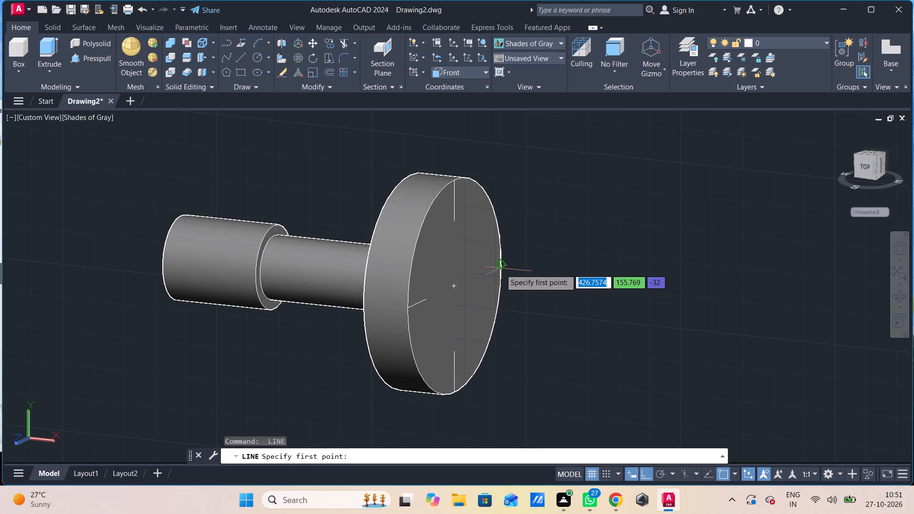
left_click(500, 269)
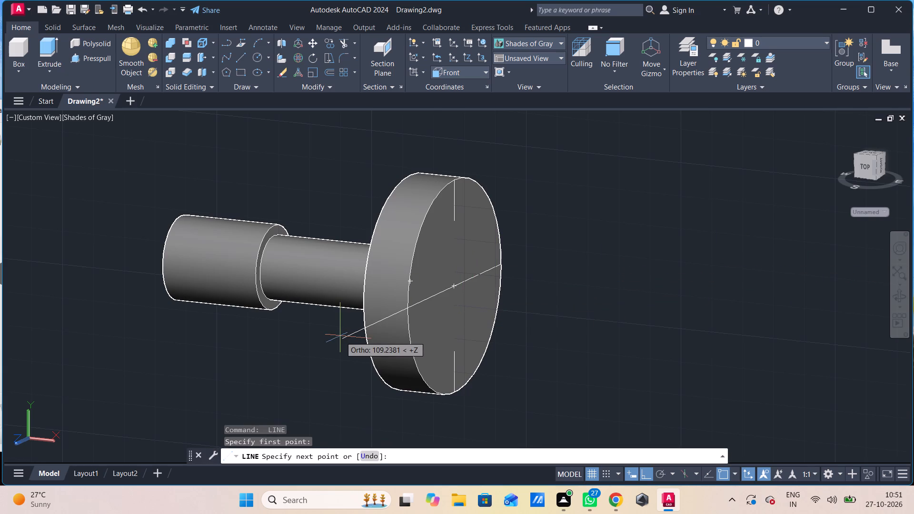
type("12.5")
key("Return")
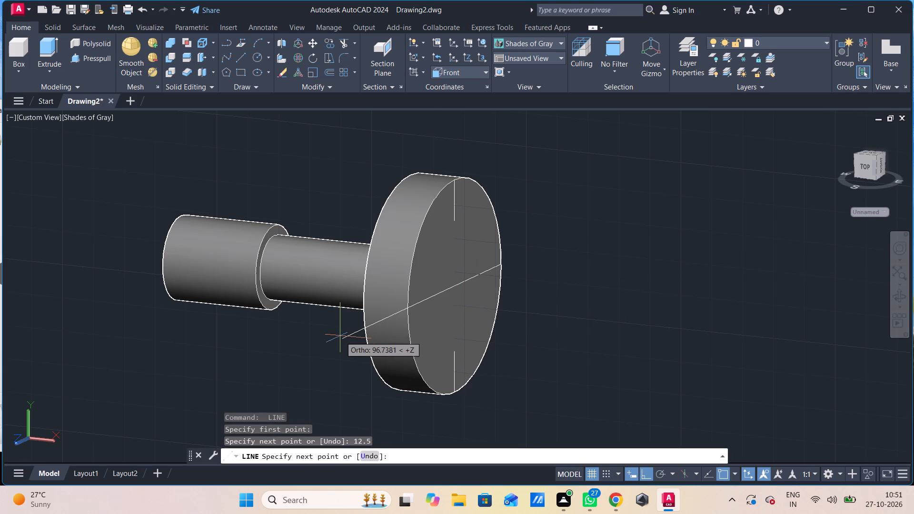
key("Escape")
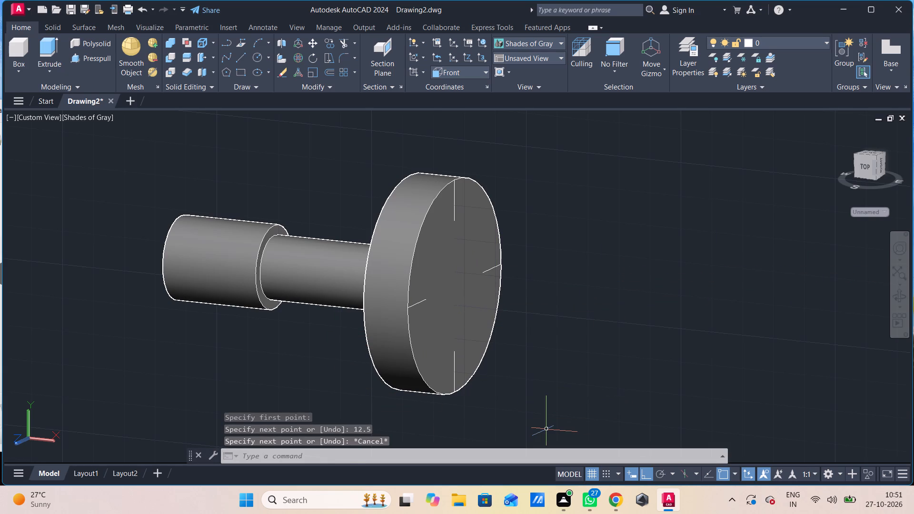
Draw a circle of radius 6.25 on the flange face, centred on the inner end of the bottom guide line.
key("c")
key("space")
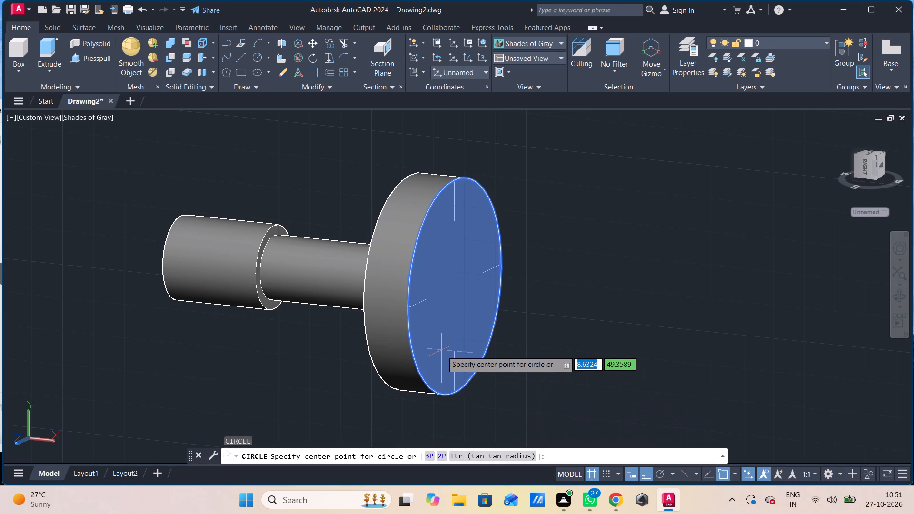
left_click(453, 349)
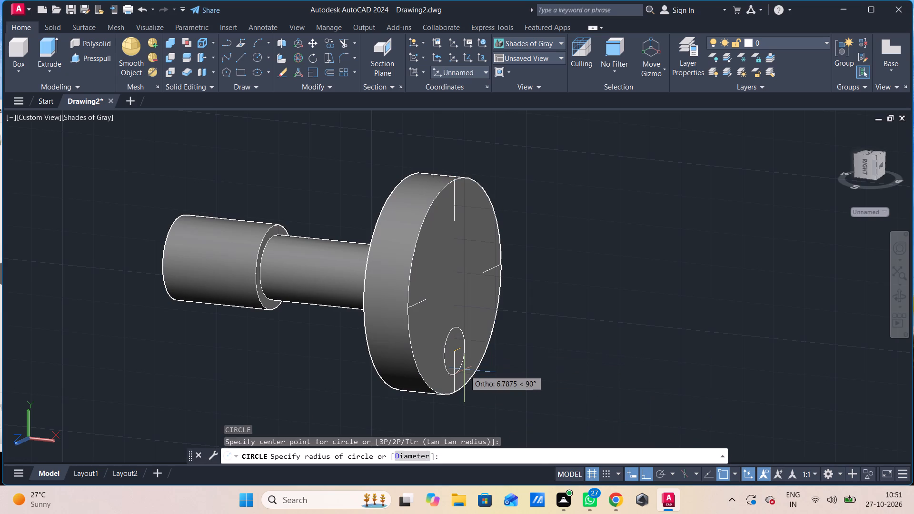
type("6.25")
key("Return")
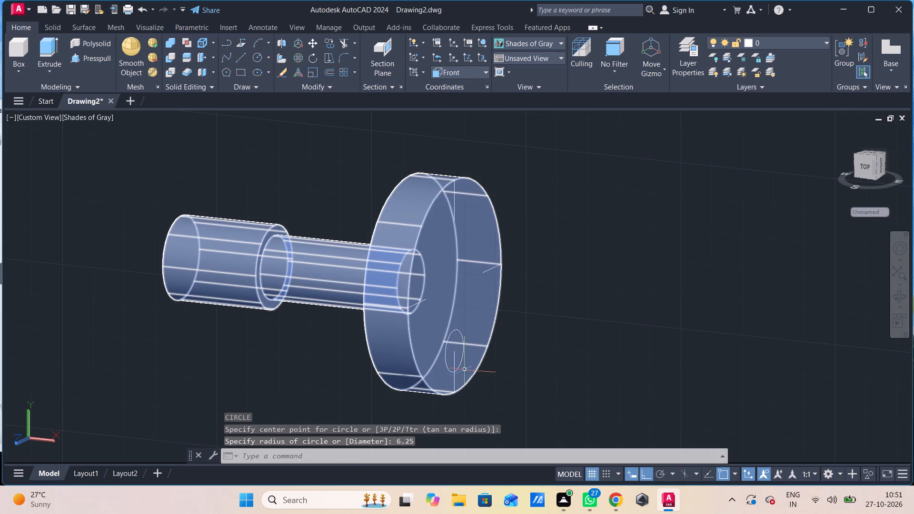
Draw a circle of radius 6.25 on the flange face, centred on the inner end of the +Z side guide line.
key("space")
left_click(425, 297)
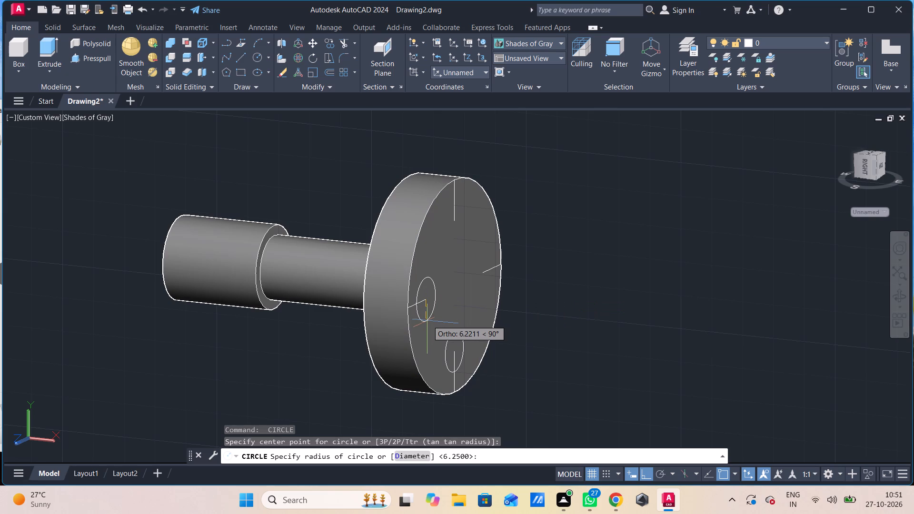
key("6")
type(".3")
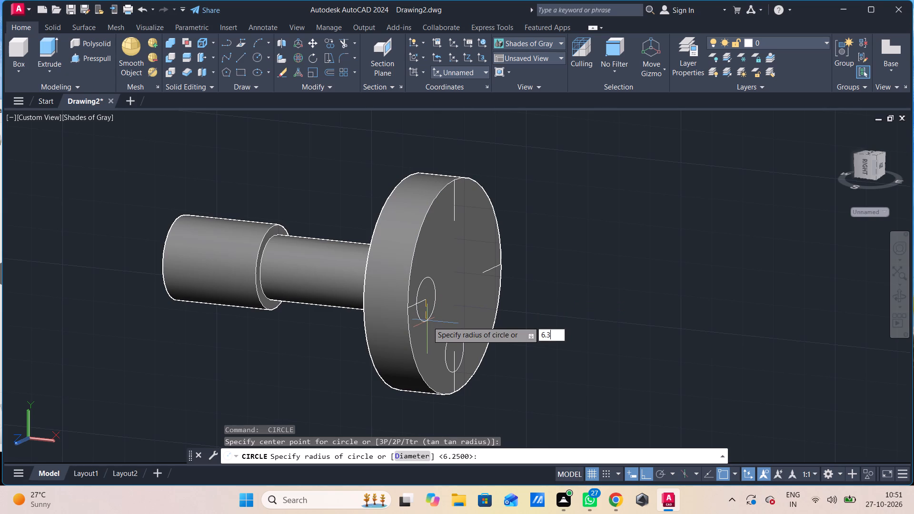
key("BackSpace")
type("25")
key("Return")
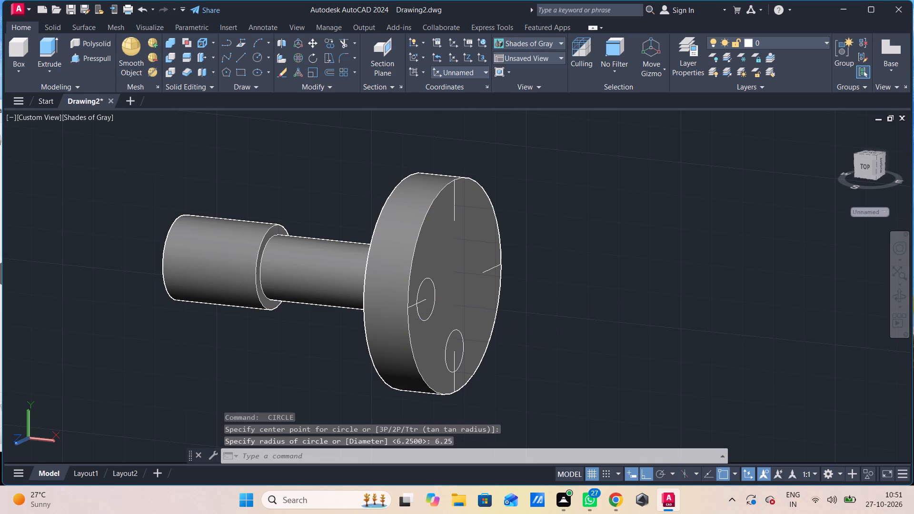
Copy the +Z side hole circle from its centre to the inner ends of the top and -Z side guide lines.
key("space")
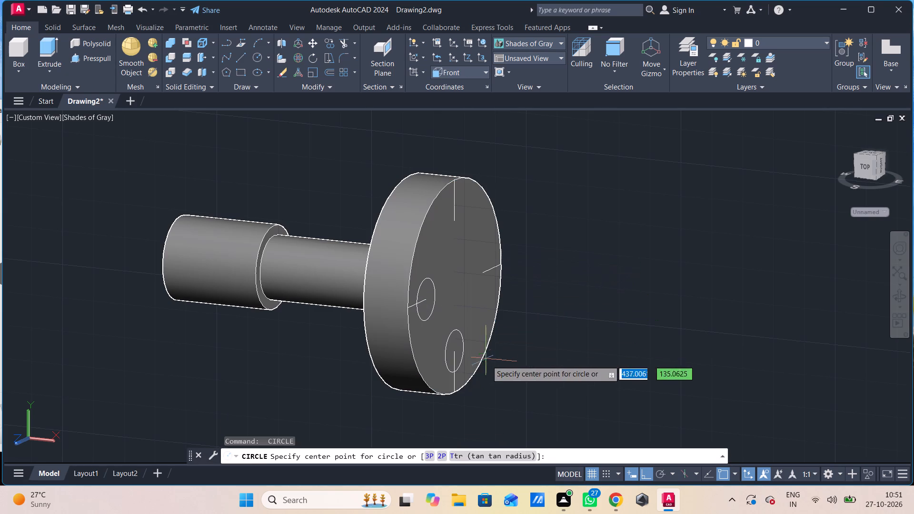
key("Escape")
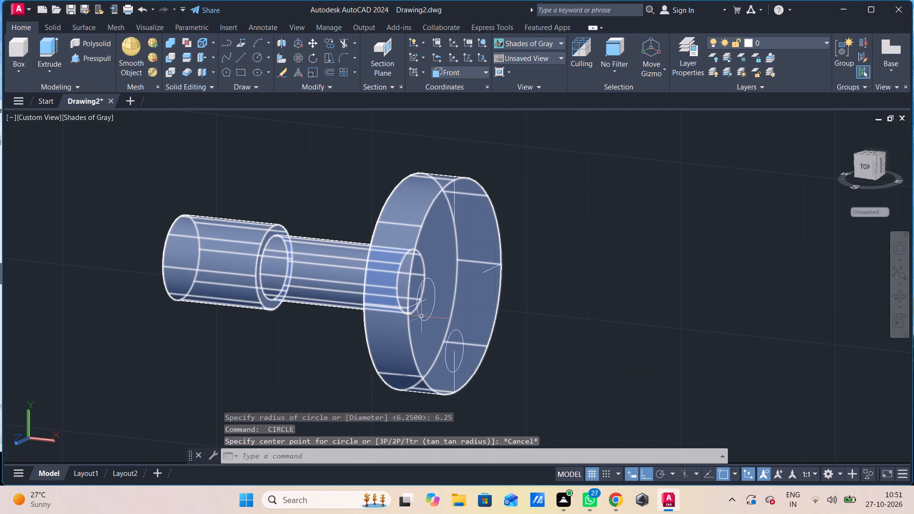
left_click(422, 319)
key("c")
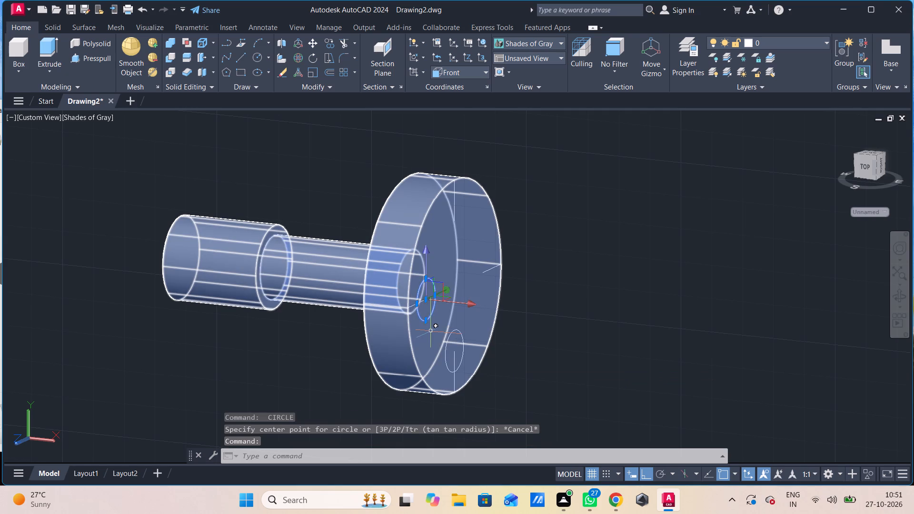
type("o")
key("space")
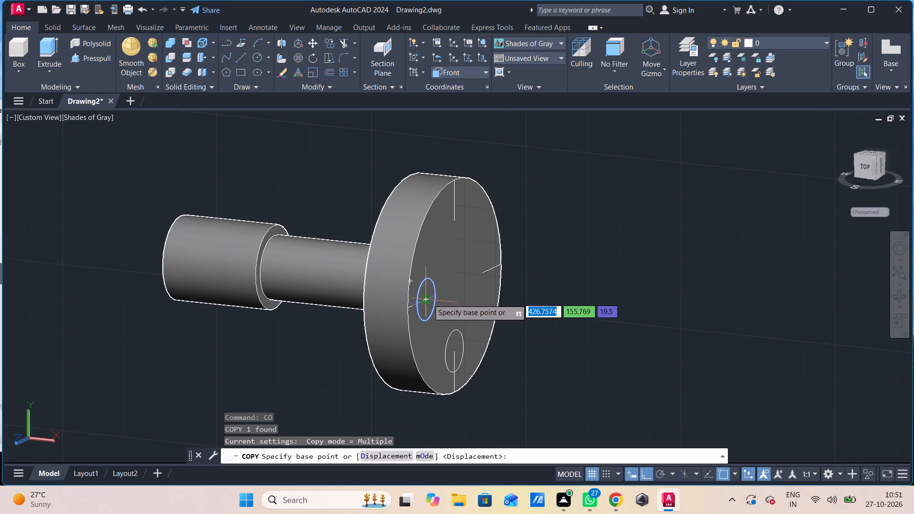
left_click(429, 299)
left_click(457, 224)
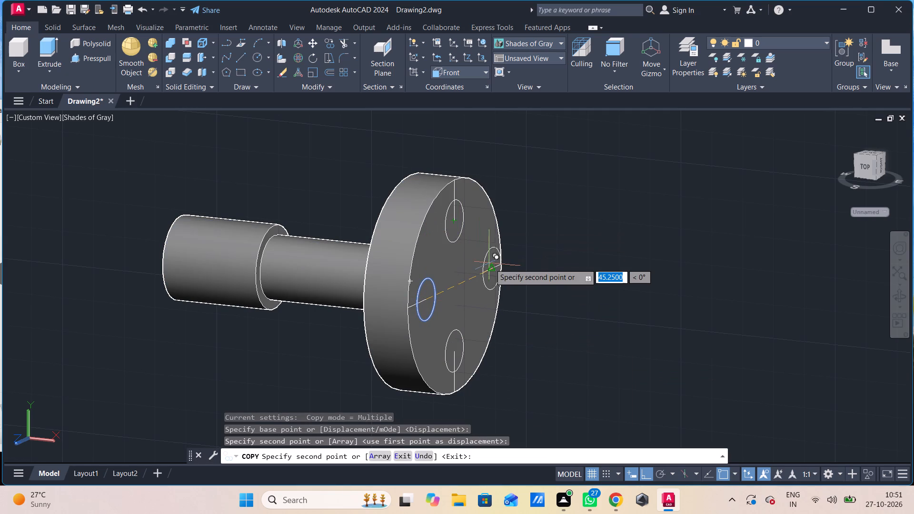
left_click(484, 275)
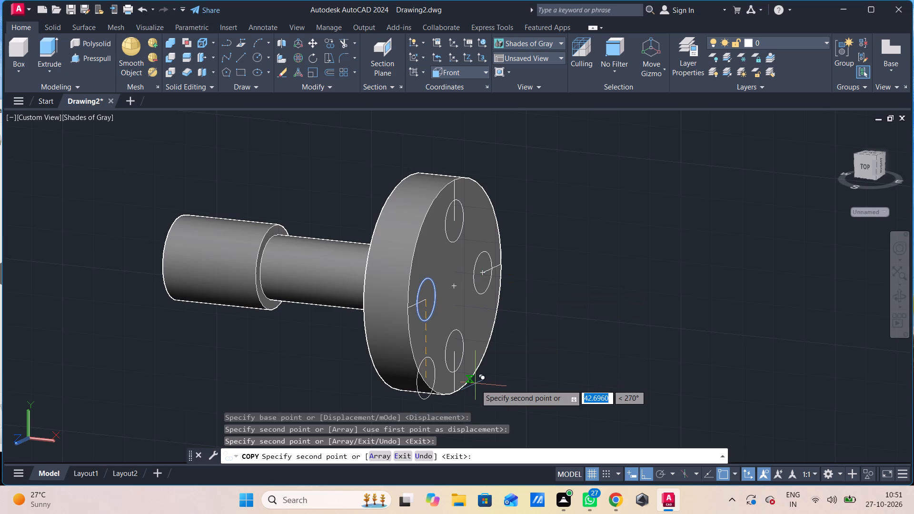
key("Escape")
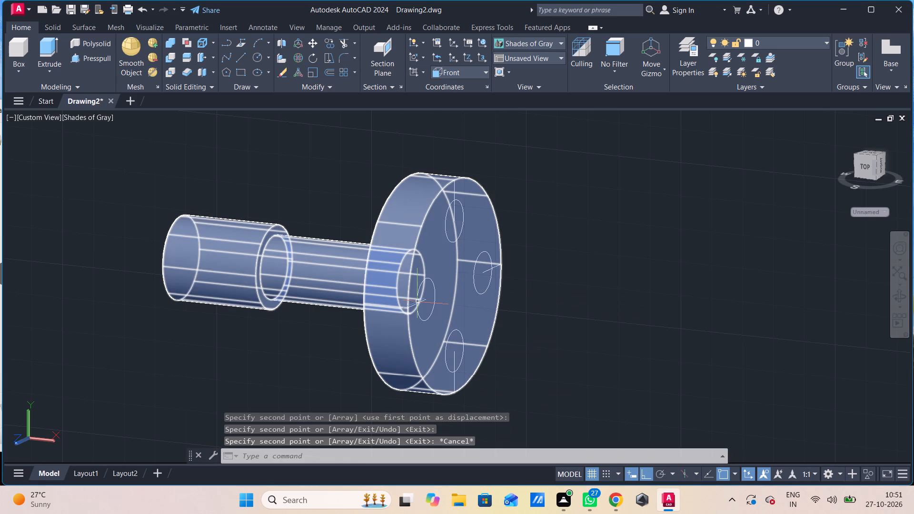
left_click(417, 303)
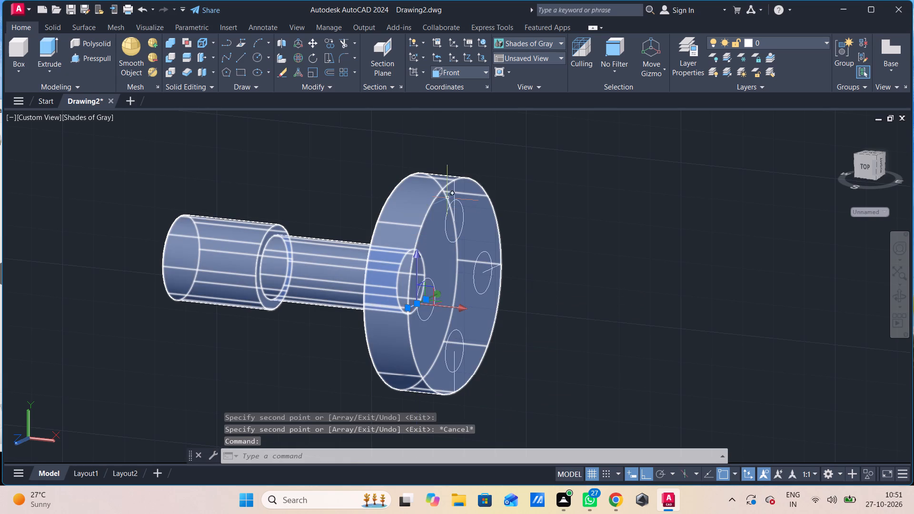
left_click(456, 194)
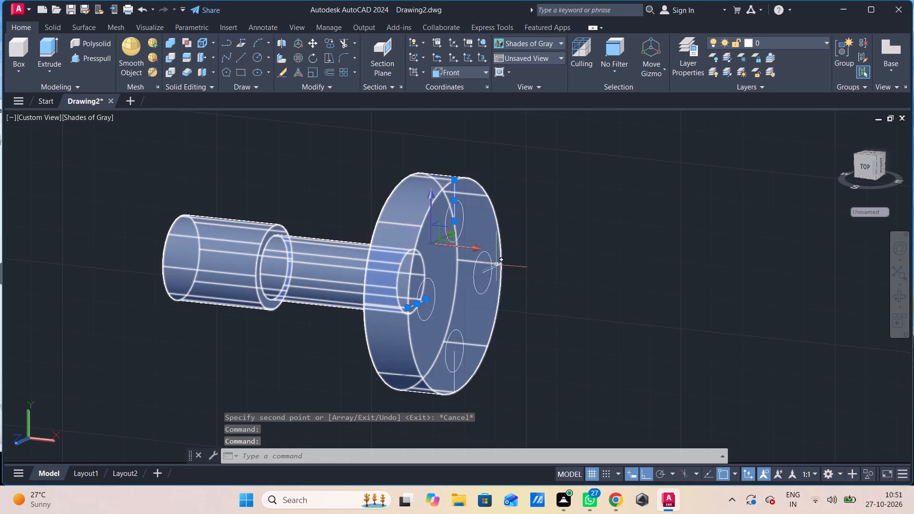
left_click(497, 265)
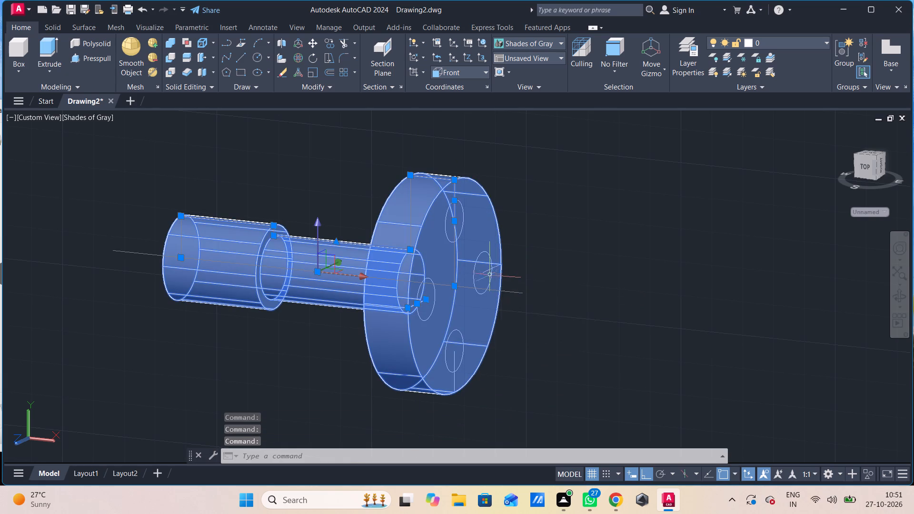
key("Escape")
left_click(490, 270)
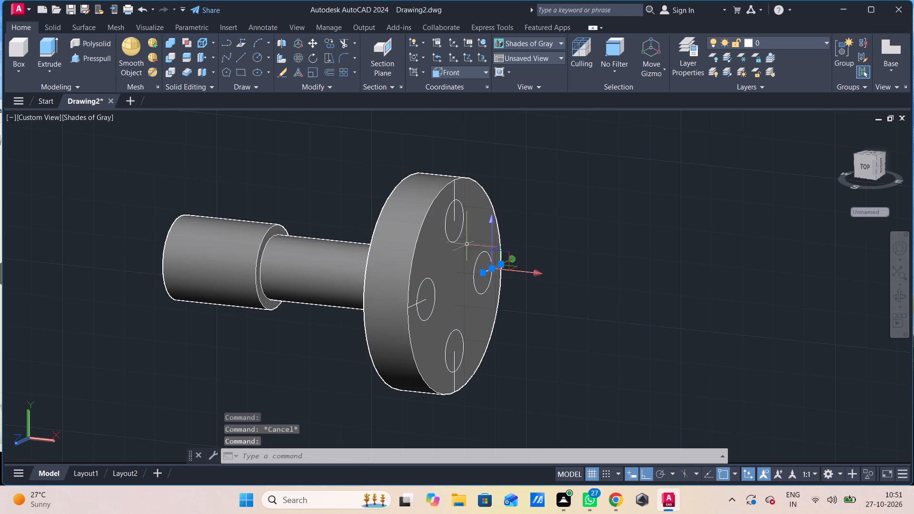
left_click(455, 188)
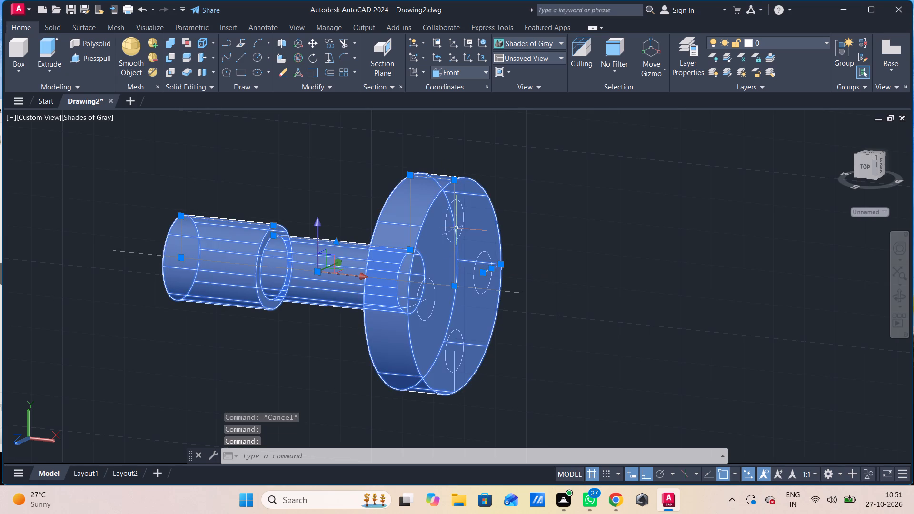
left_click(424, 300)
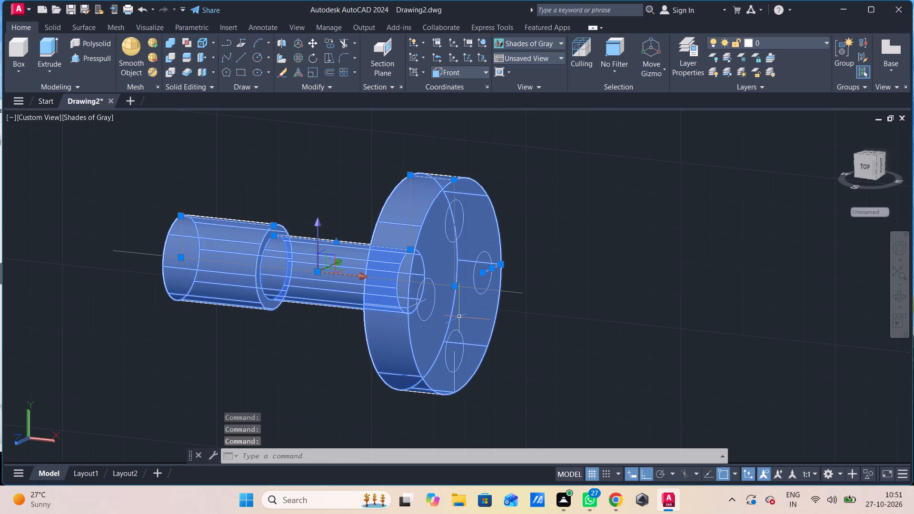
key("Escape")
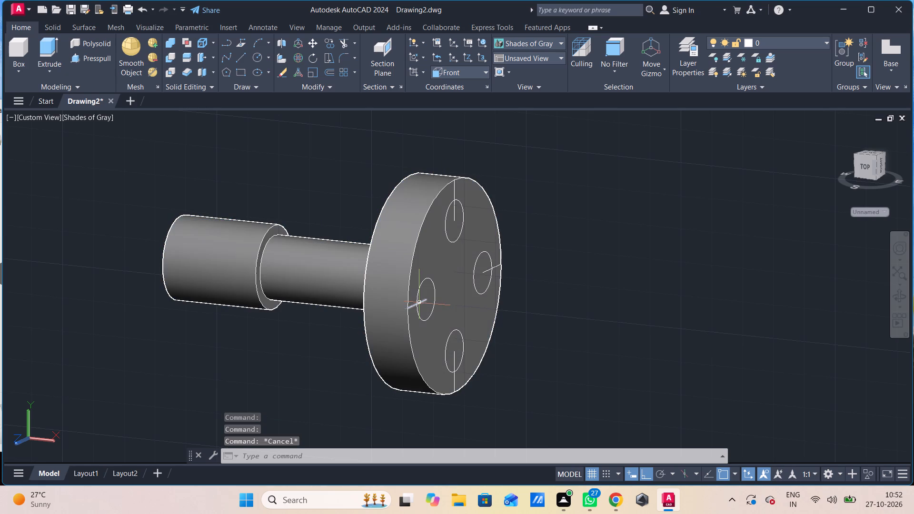
Erase the +Z side, -Z side and top guide lines from the flange face, keeping the hole circles.
left_click(419, 302)
key("Delete")
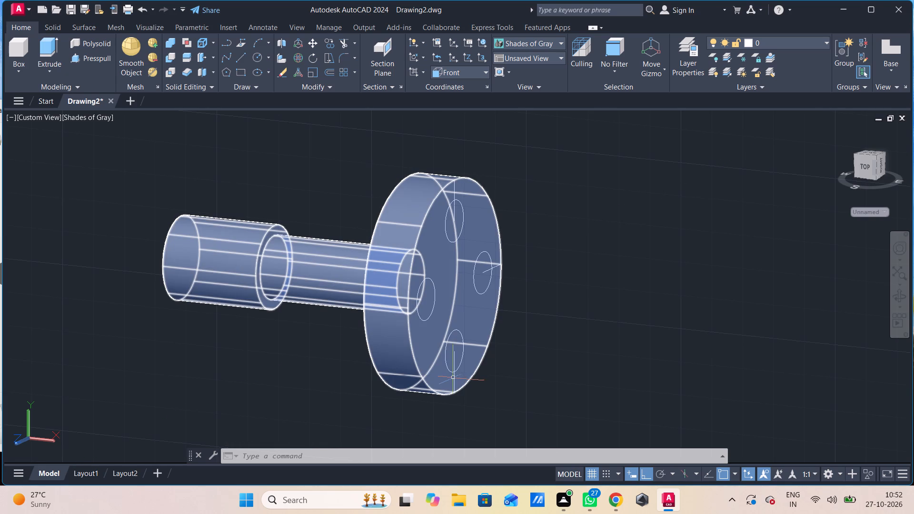
left_click(487, 271)
key("Delete")
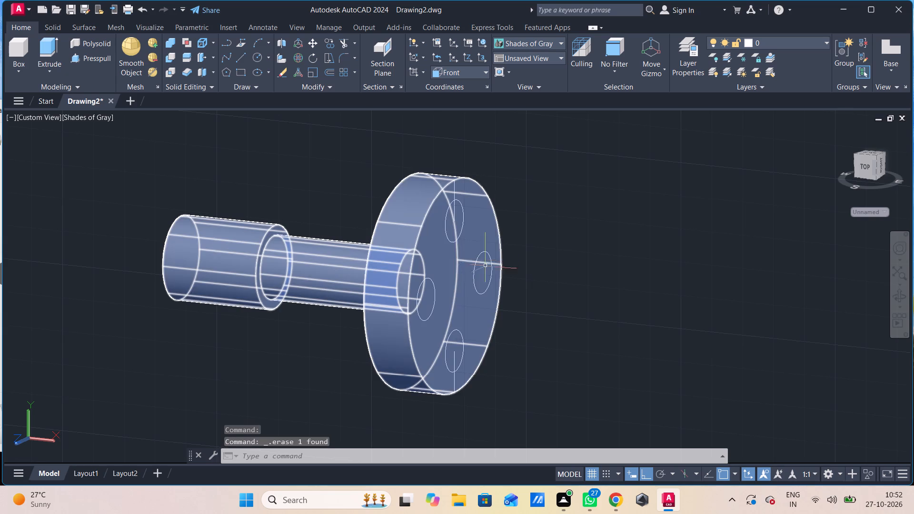
left_click(454, 217)
key("Delete")
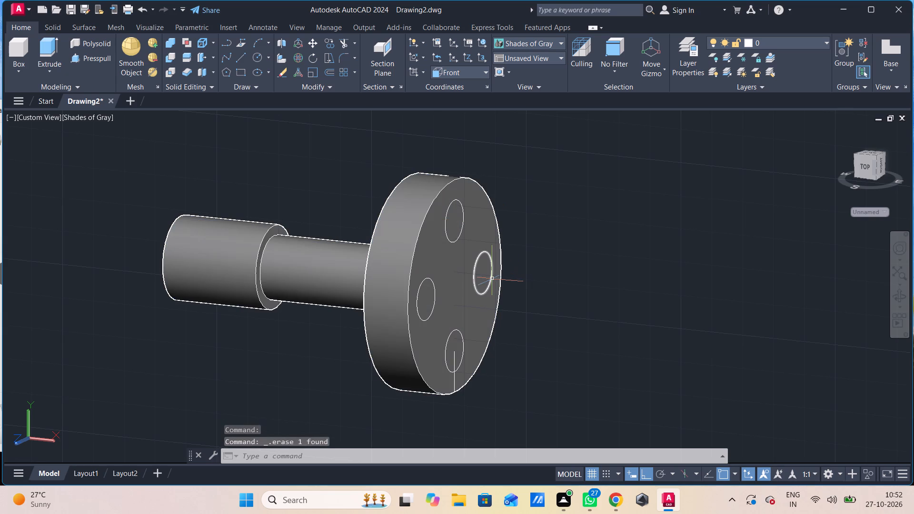
Switch the visual style to 2D Wireframe and erase the remaining bottom guide line on the flange face.
middle_click_drag(492, 279, 482, 294, "shift")
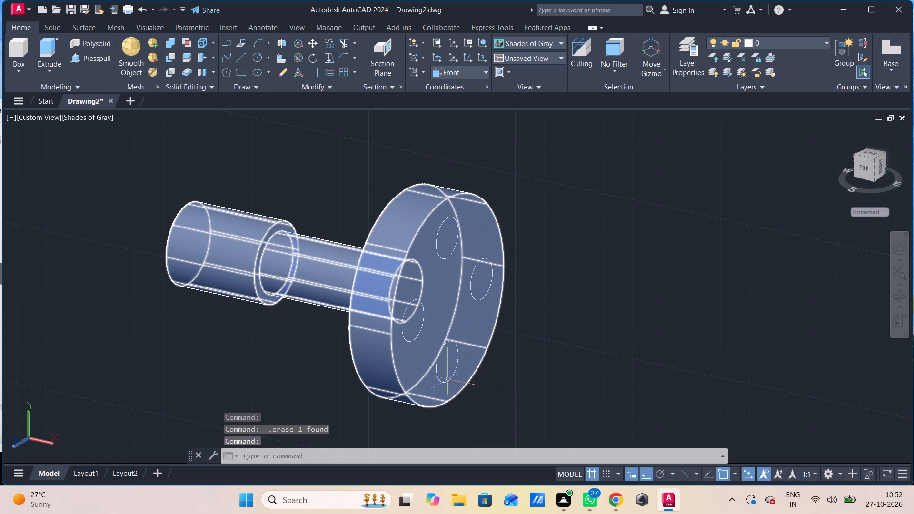
middle_click_drag(455, 369, 441, 378, "shift")
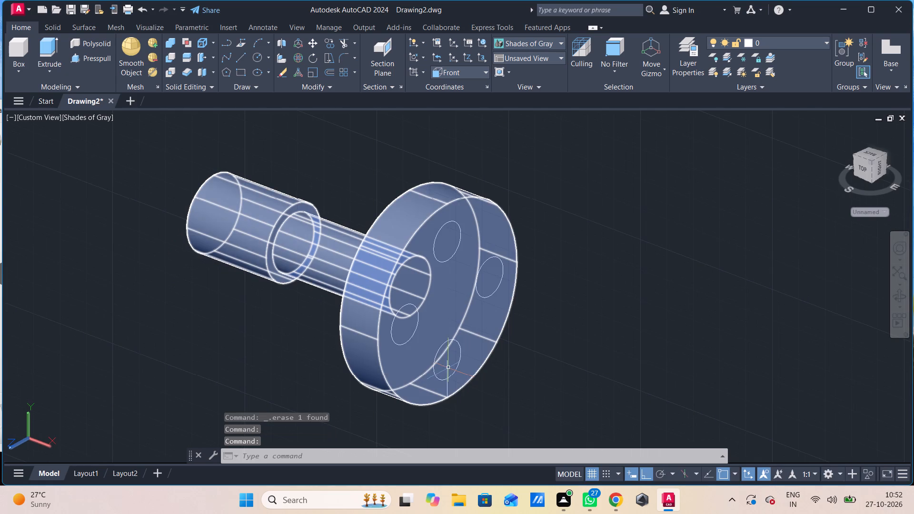
scroll(456, 385, "up", 2)
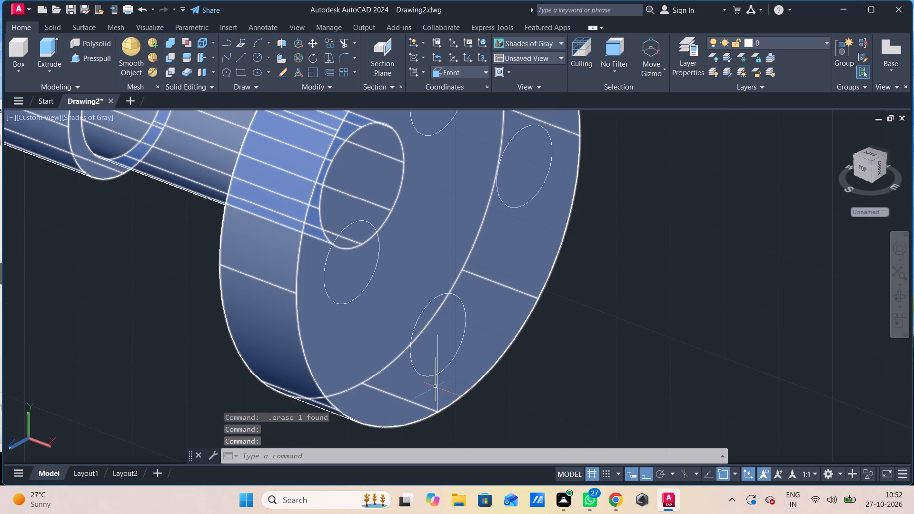
key("Escape")
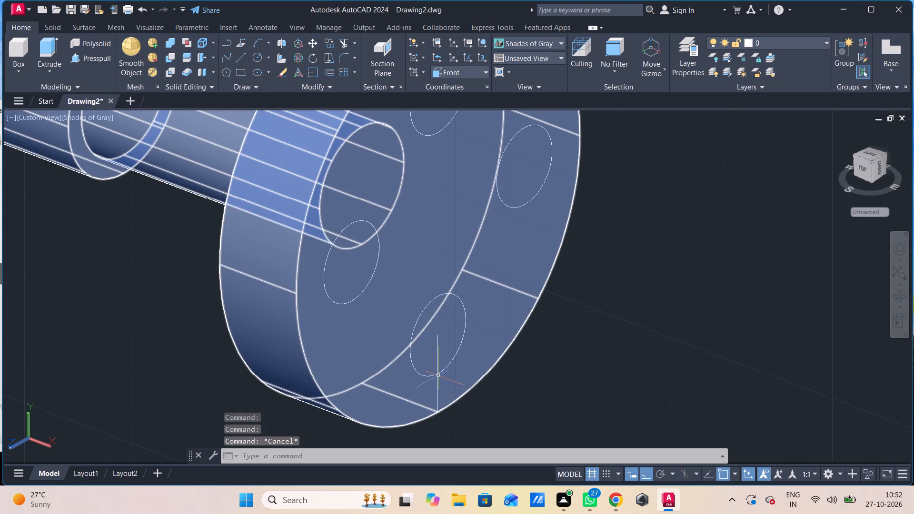
left_click(74, 114)
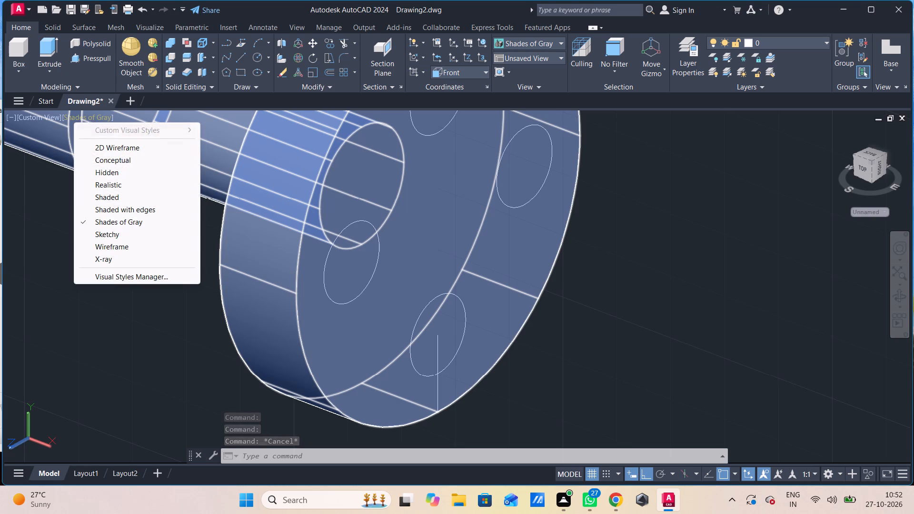
left_click(123, 149)
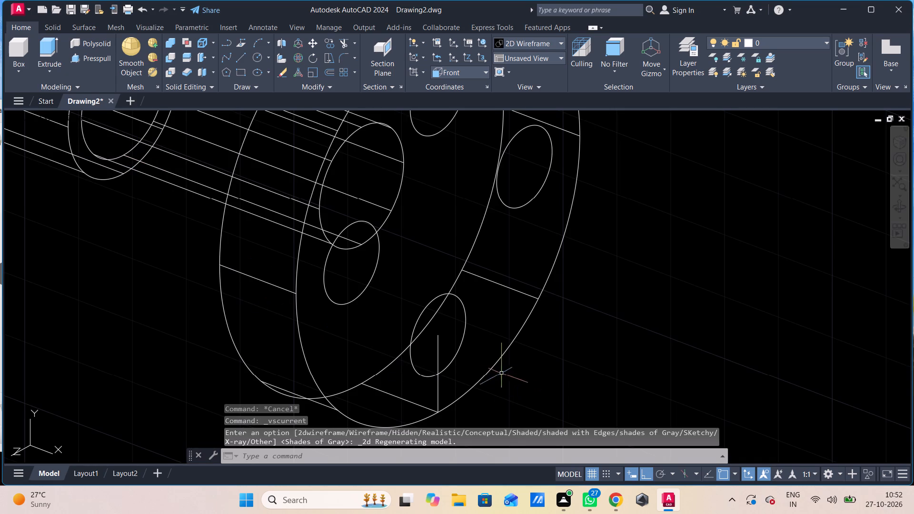
left_click(439, 356)
key("Delete")
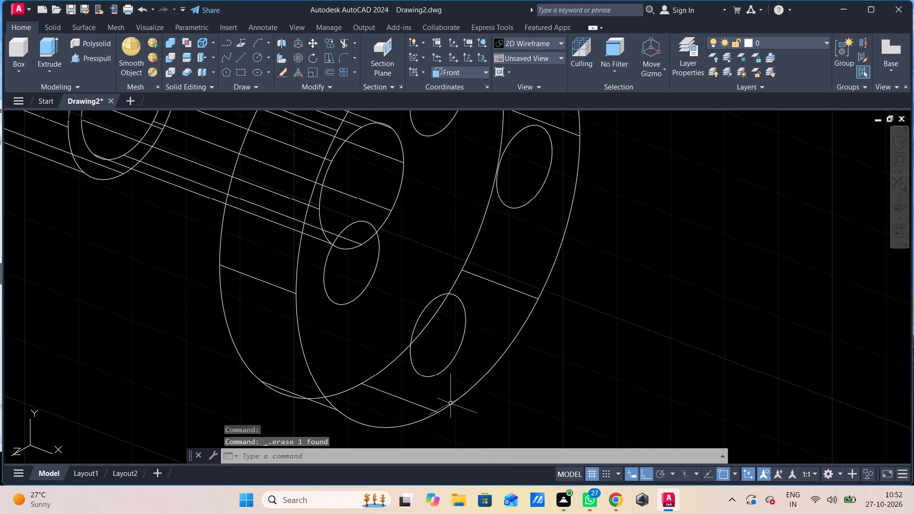
Set the visual style back to Shades of Gray.
scroll(372, 361, "down", 1)
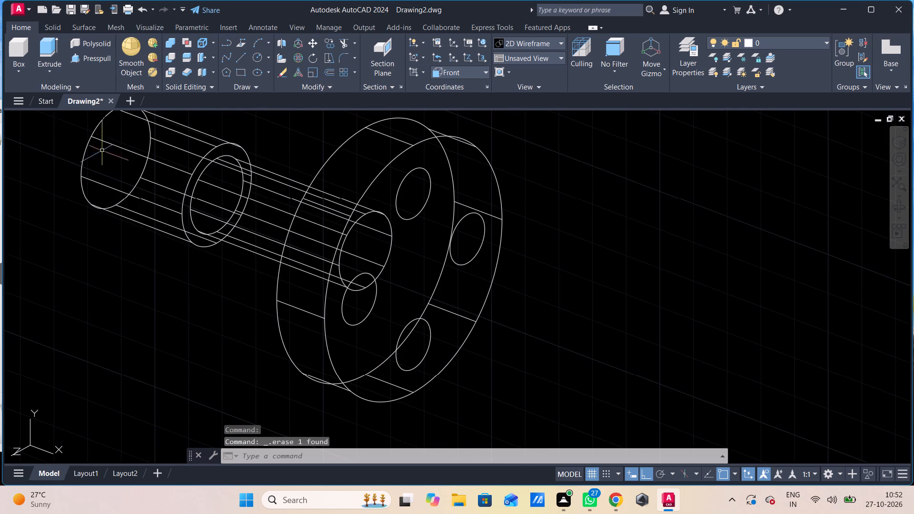
left_click(89, 114)
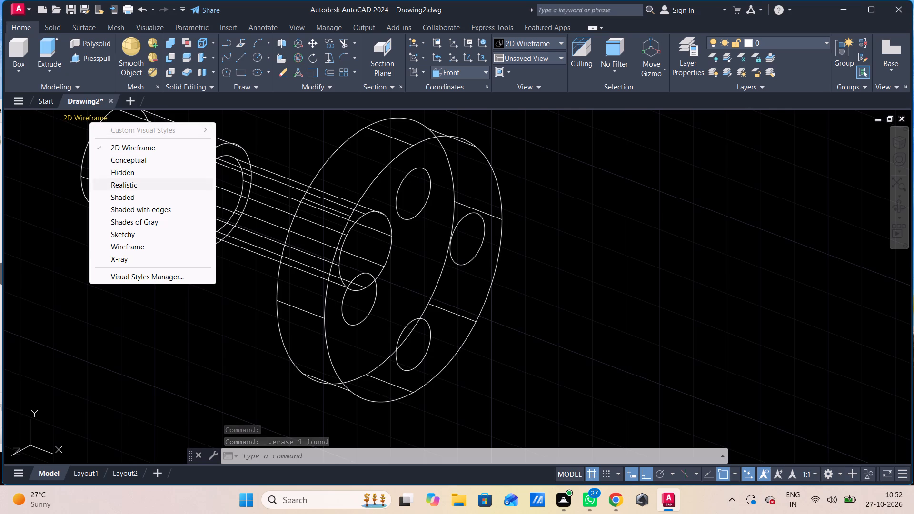
left_click(141, 223)
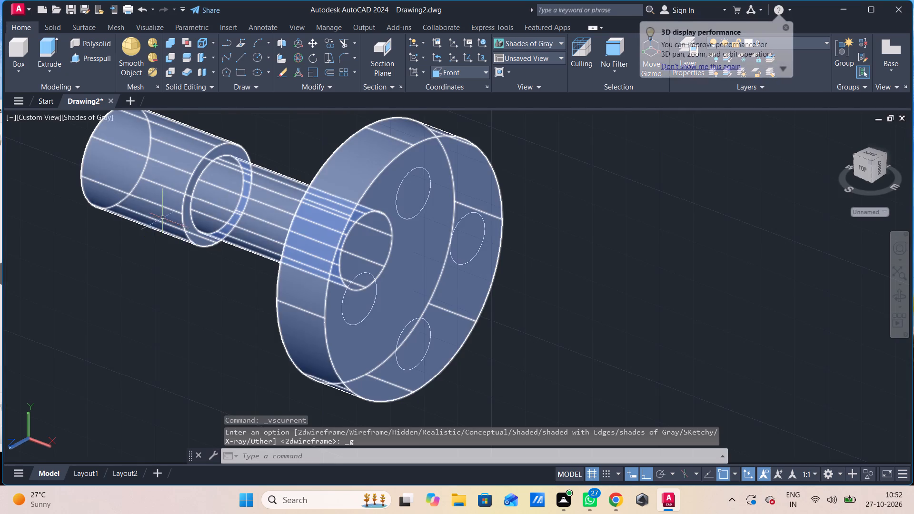
Presspull the +Z side hole circle inward through the flange to cut a hole.
middle_click_drag(163, 220, 237, 248)
scroll(239, 231, "down", 1)
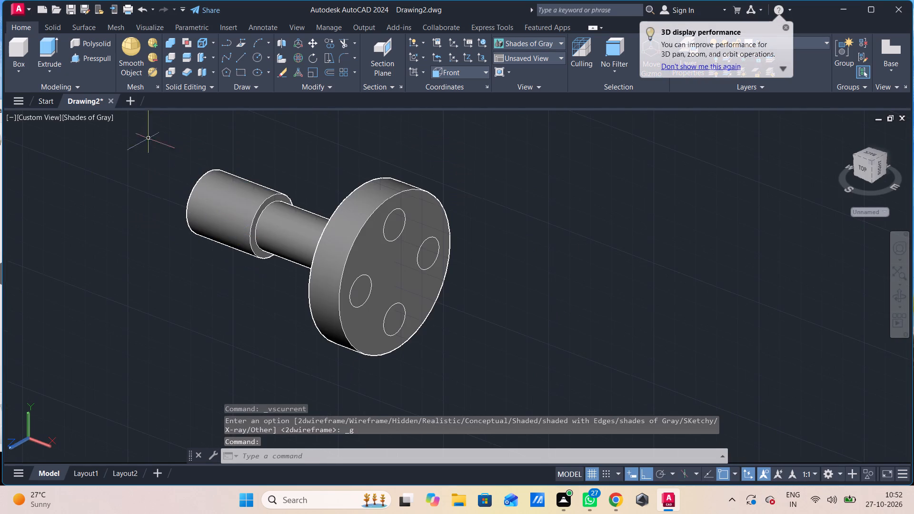
left_click(99, 57)
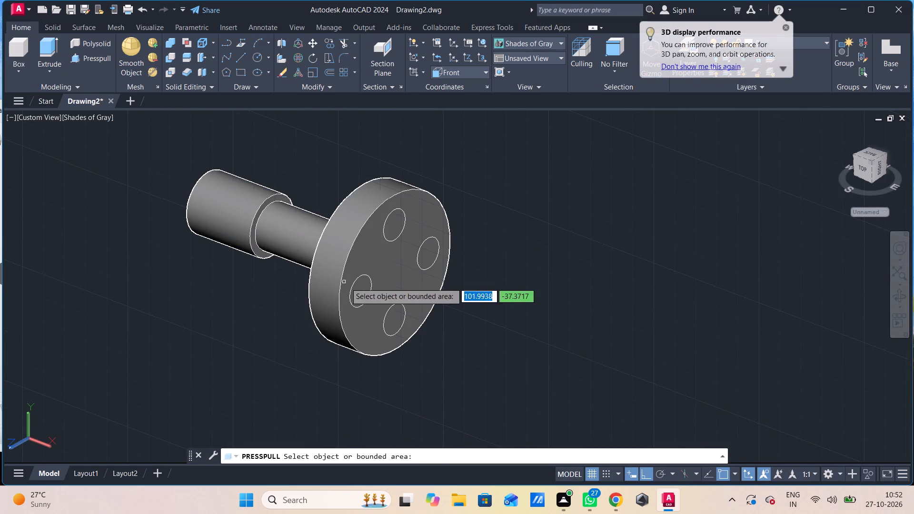
left_click(358, 286)
left_click(21, 311)
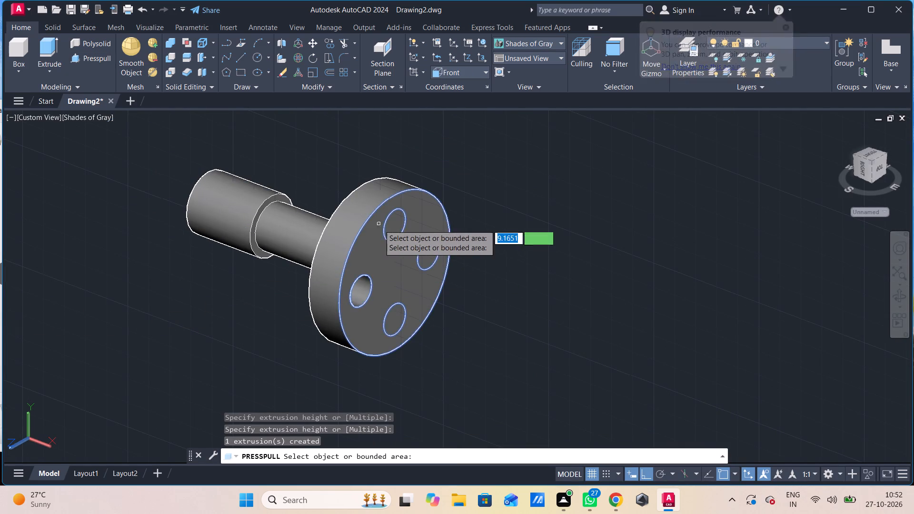
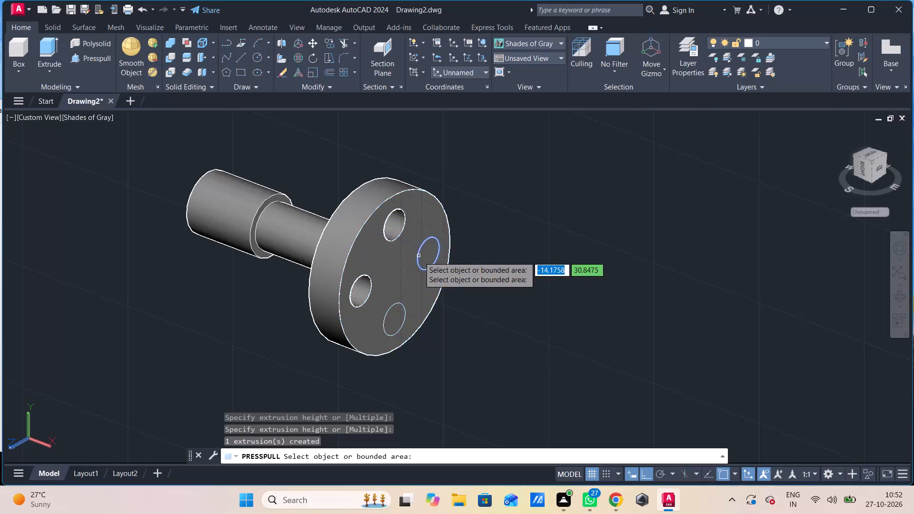
Presspull the -Z side and bottom hole circles inward through the flange to cut the last two holes.
left_click(436, 254)
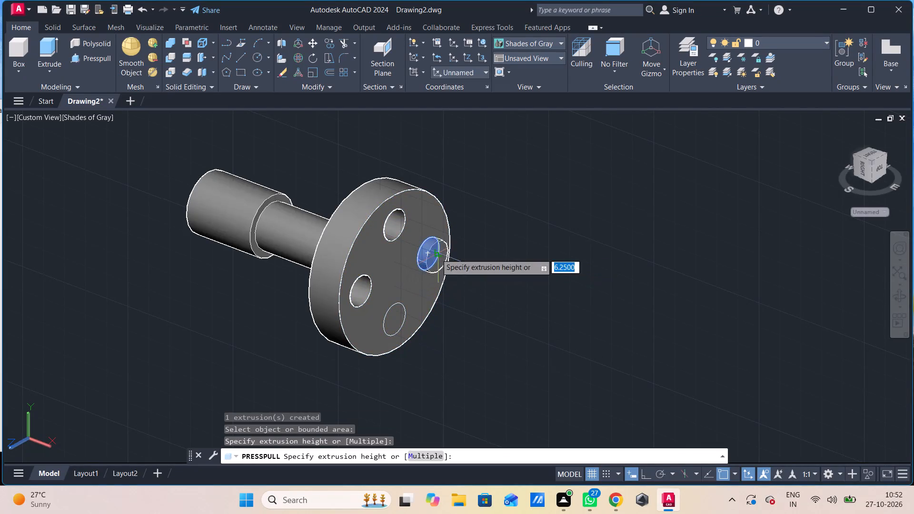
left_click(226, 344)
left_click(388, 325)
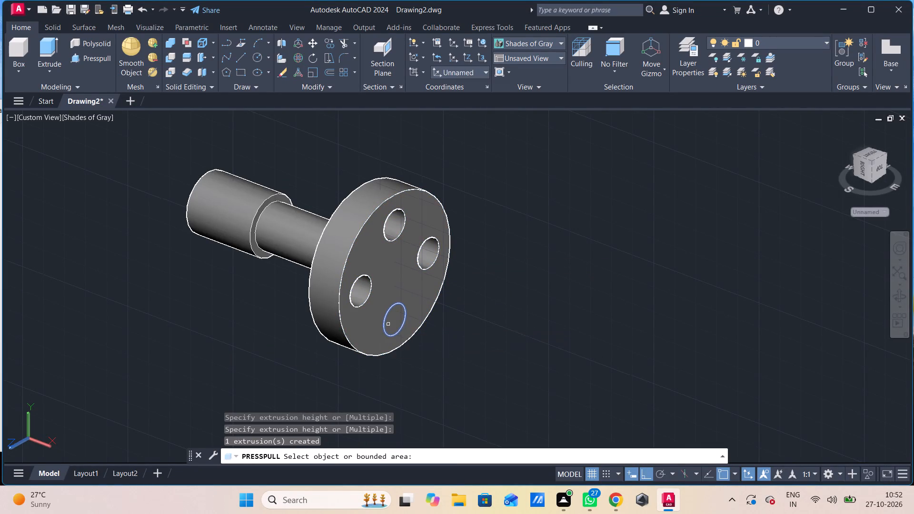
left_click(273, 358)
middle_click_drag(348, 348, 330, 336, "shift")
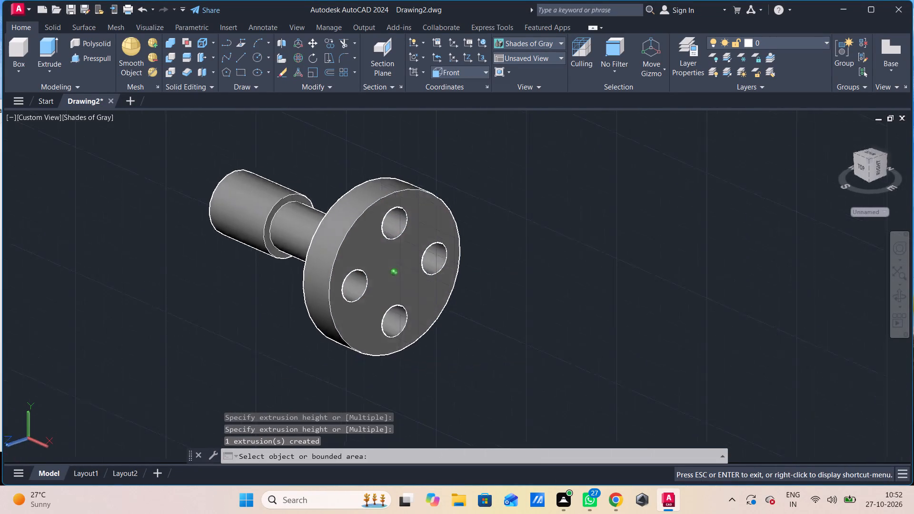
middle_click_drag(330, 336, 482, 328, "shift")
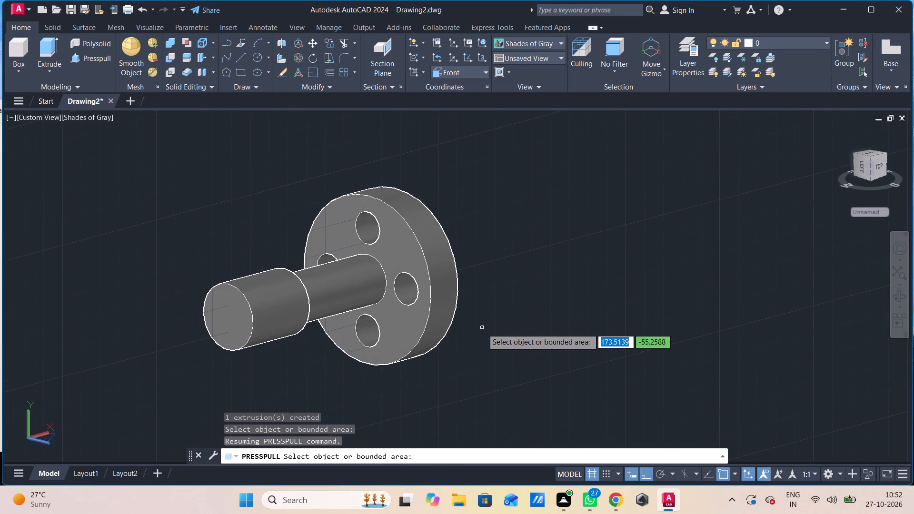
key("Escape")
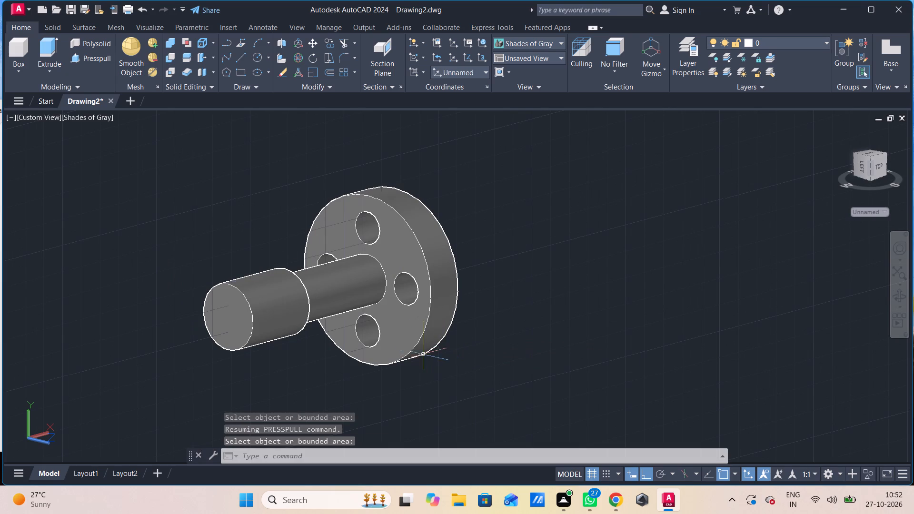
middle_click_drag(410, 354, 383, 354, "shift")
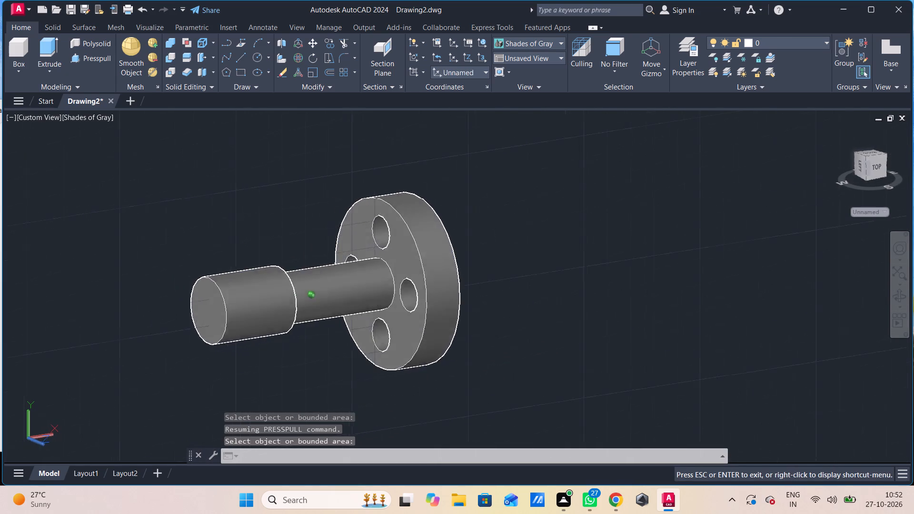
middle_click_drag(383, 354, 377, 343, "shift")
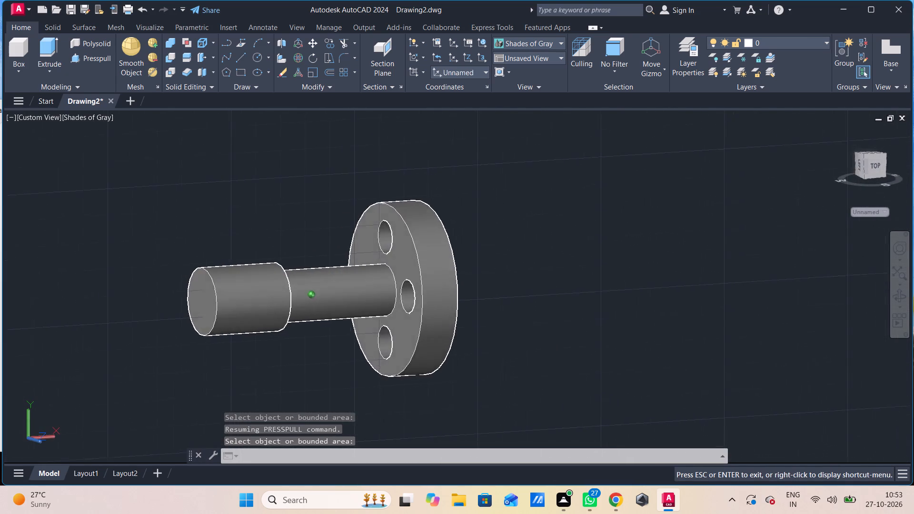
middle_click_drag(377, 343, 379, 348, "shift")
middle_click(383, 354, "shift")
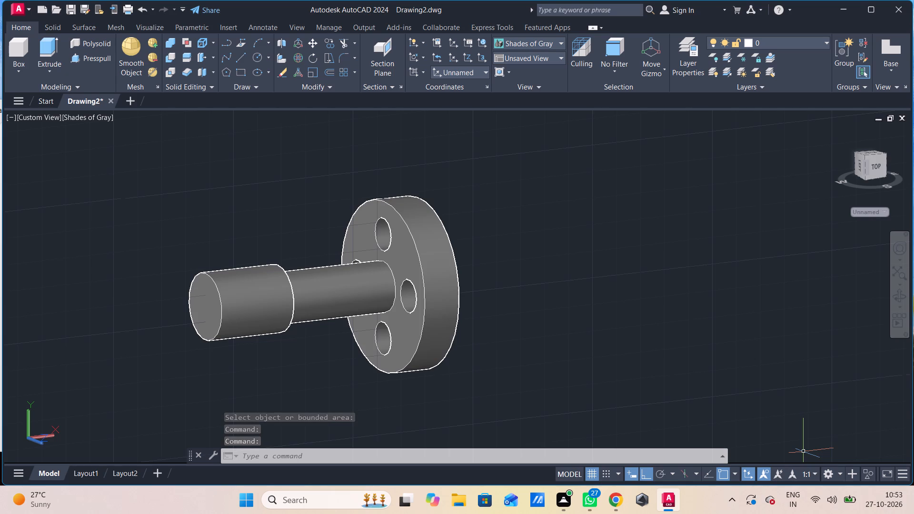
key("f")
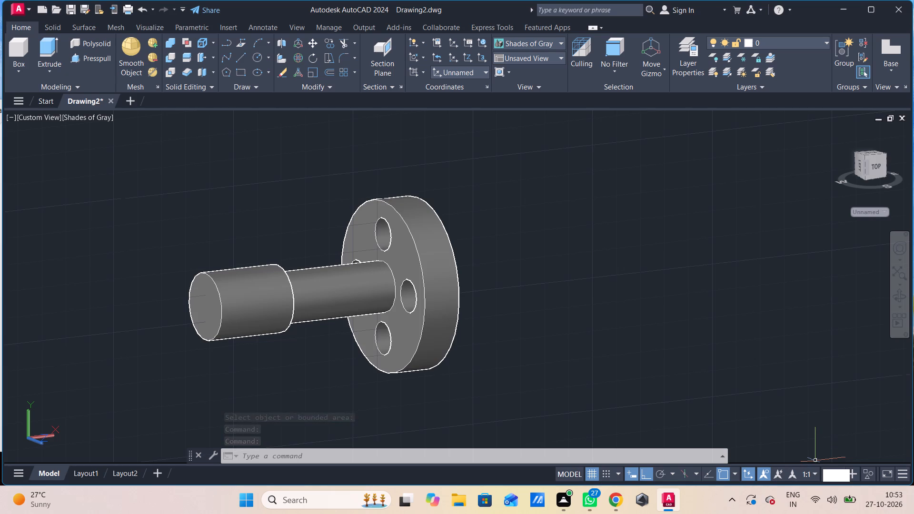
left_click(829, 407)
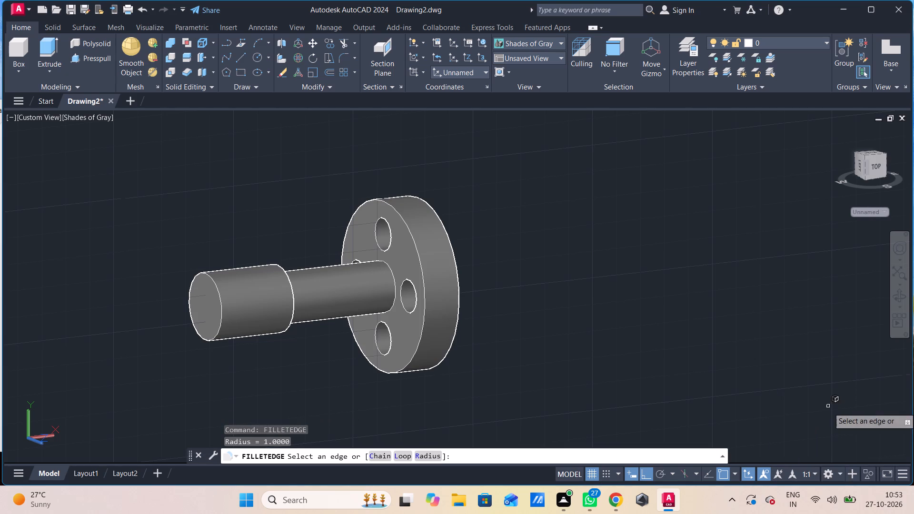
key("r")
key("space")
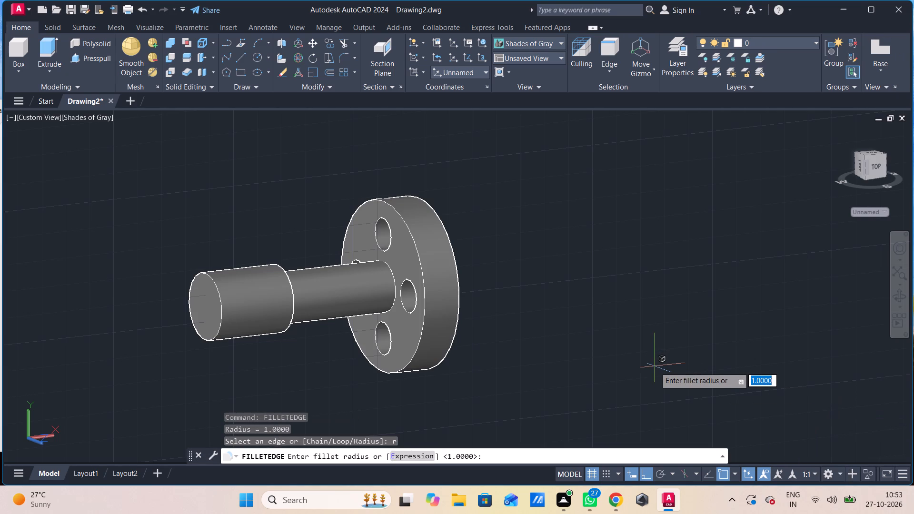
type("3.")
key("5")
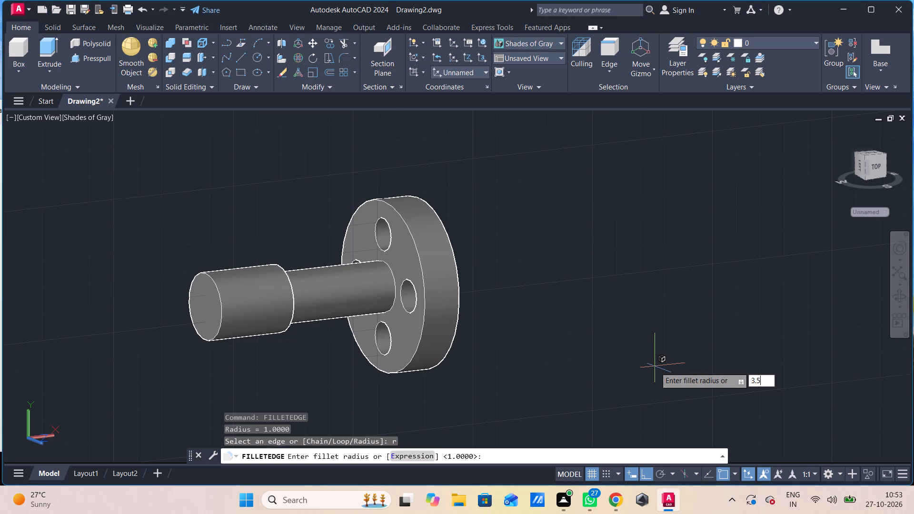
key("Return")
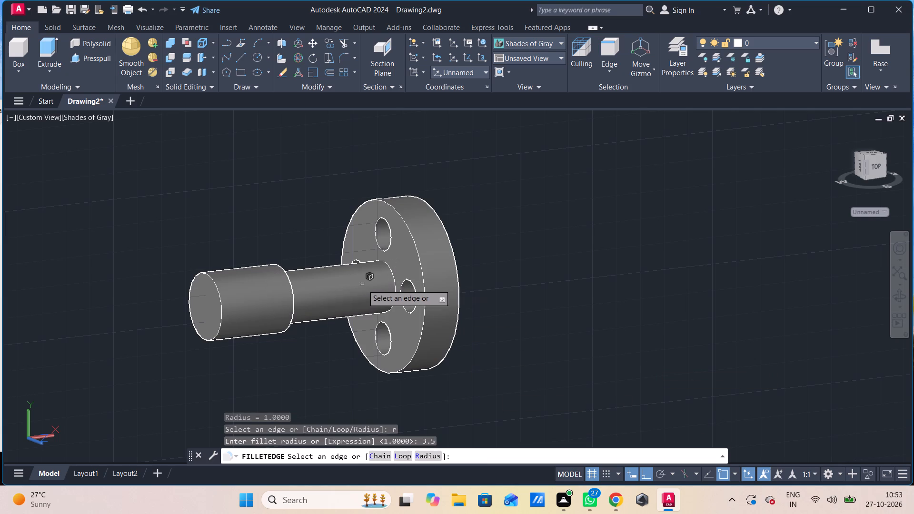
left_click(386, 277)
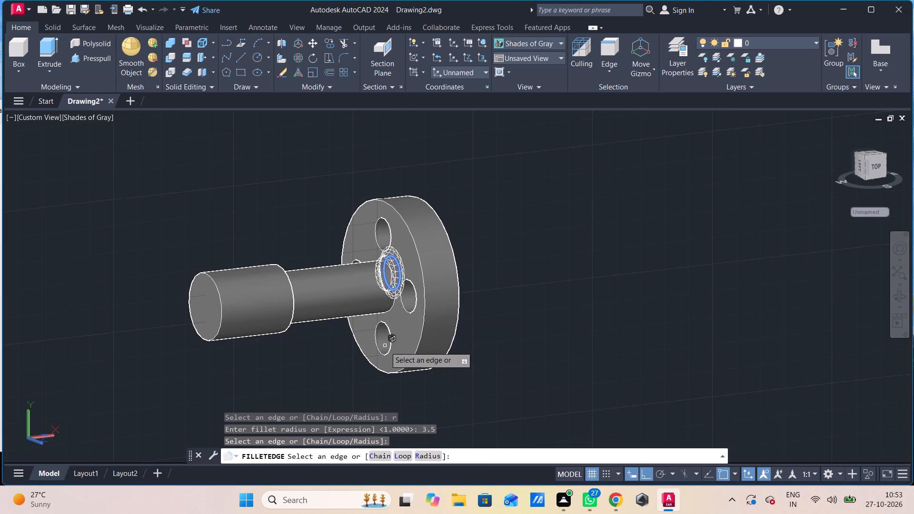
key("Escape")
Fillet the edge where the shaft neck meets the flange with a radius of 3.5.
key("space")
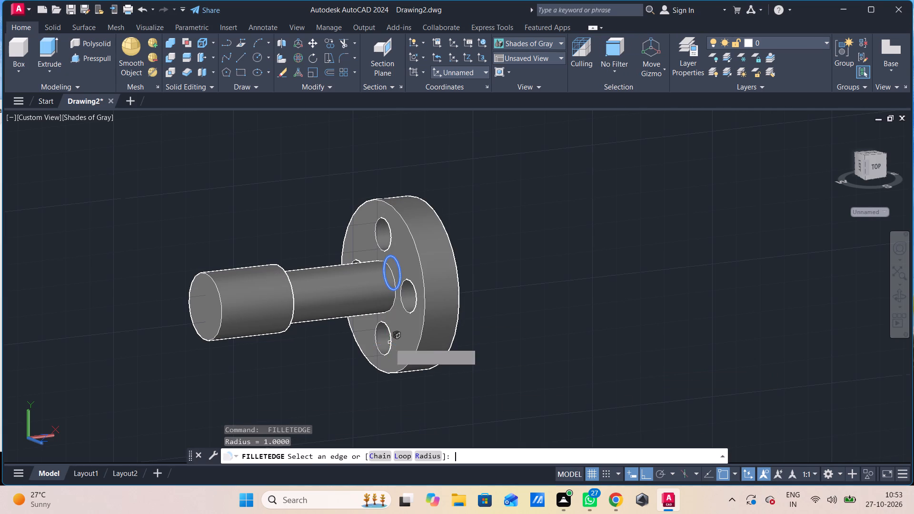
left_click(395, 297)
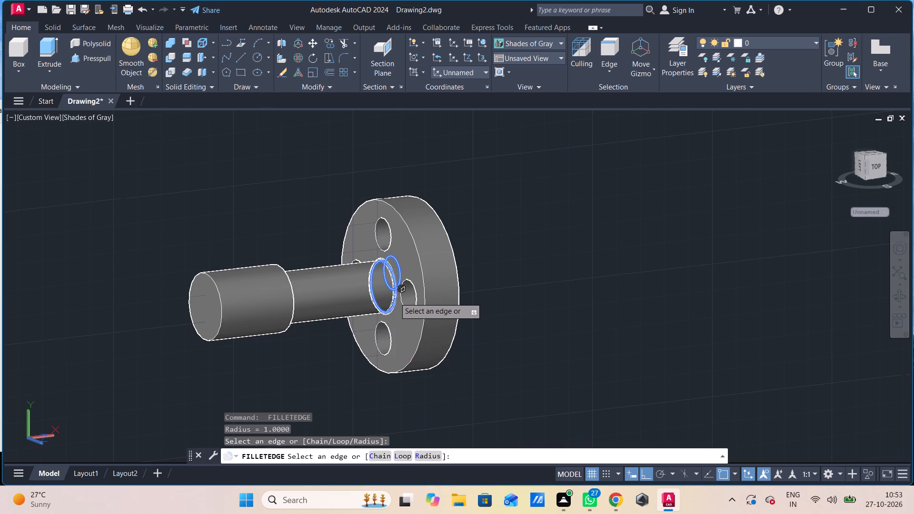
type("r")
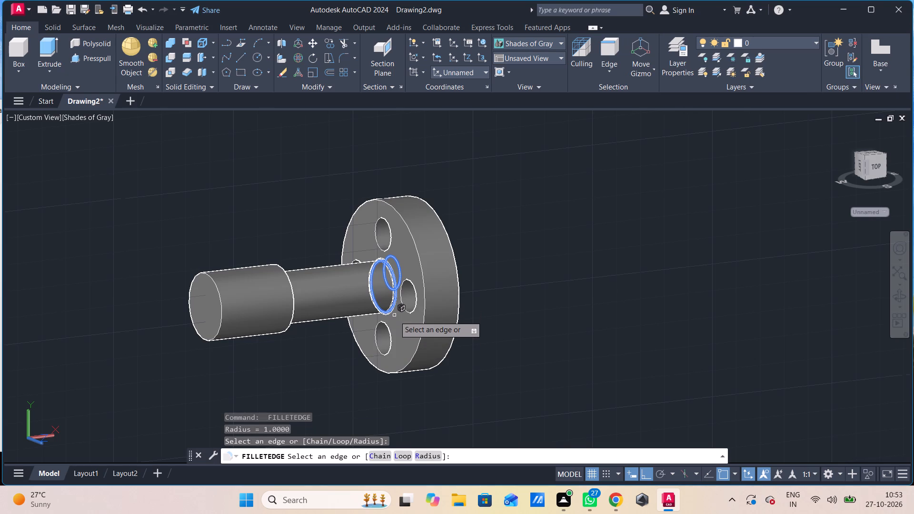
key("space")
type("3.2")
key("BackSpace")
key("5")
key("Return")
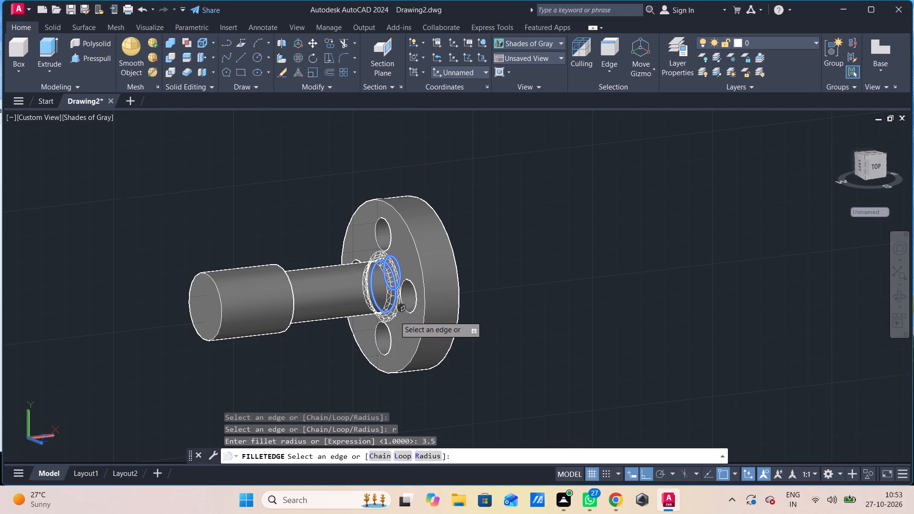
key("Return")
key("Return")
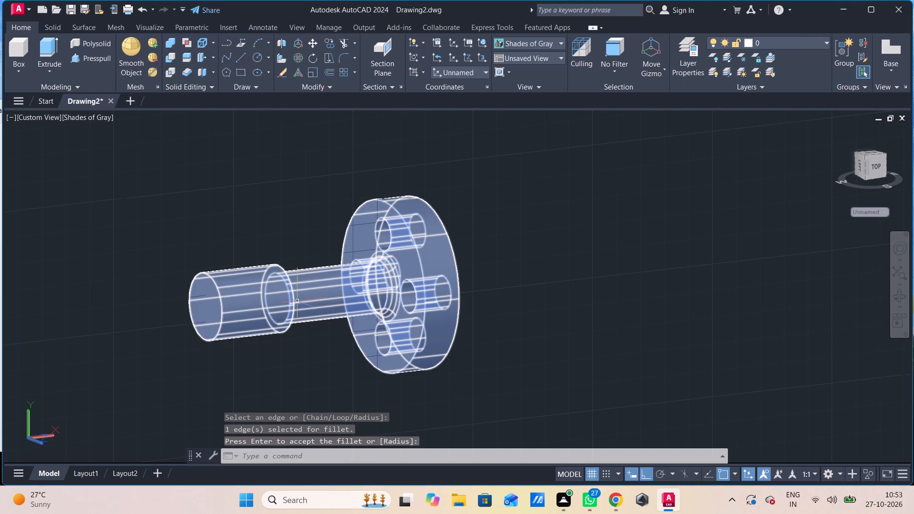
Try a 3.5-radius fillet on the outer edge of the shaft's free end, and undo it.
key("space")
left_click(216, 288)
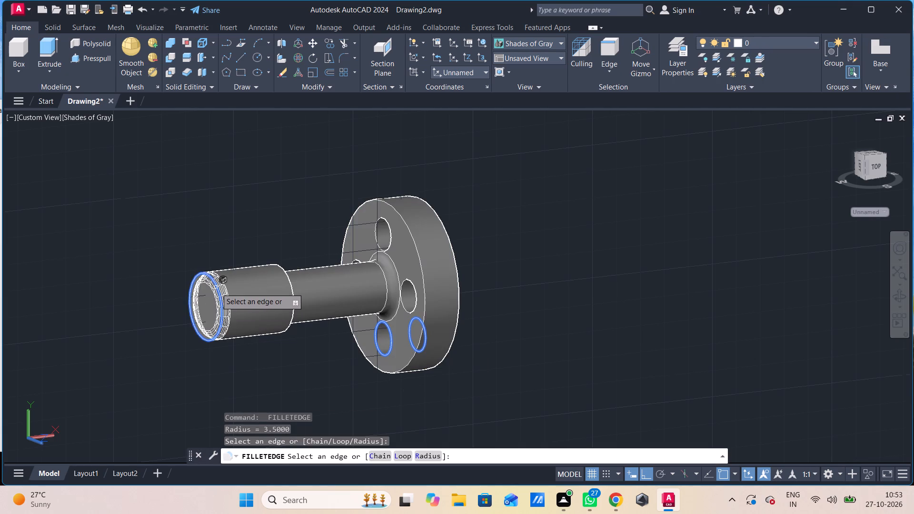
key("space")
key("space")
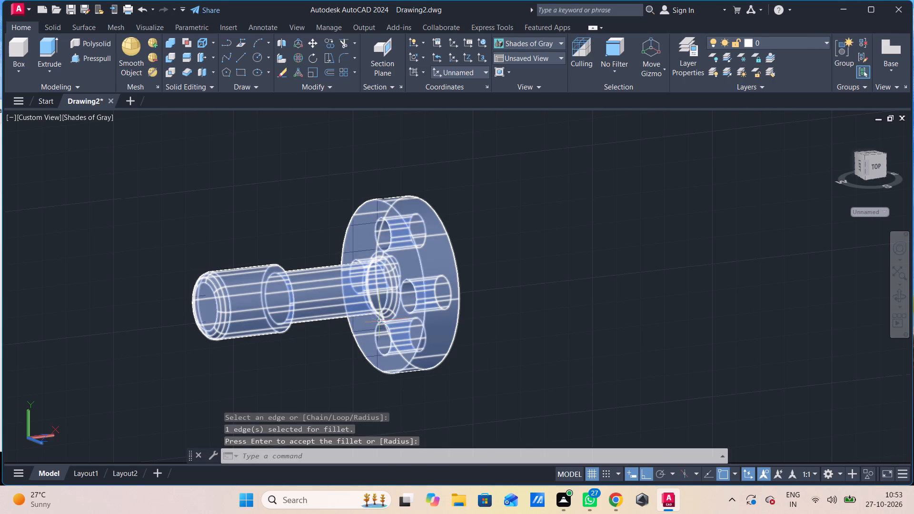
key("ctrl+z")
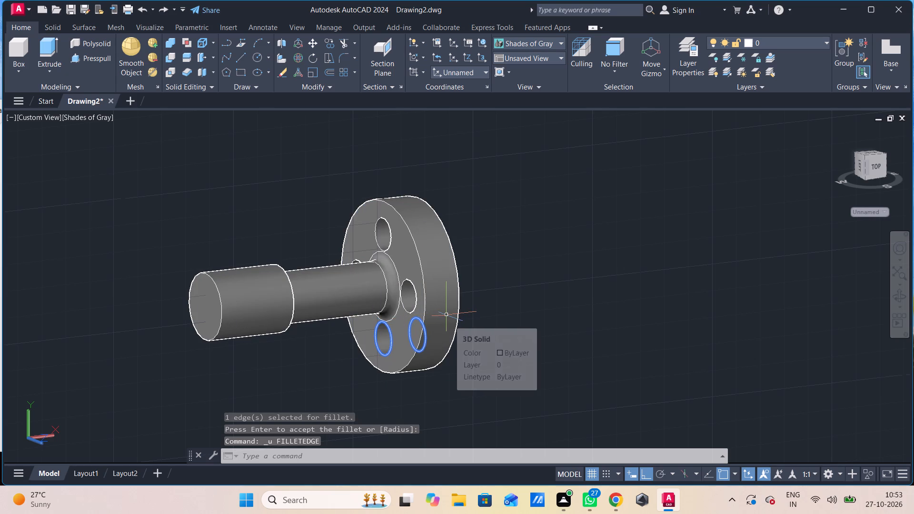
Fillet the edge where the neck meets the larger shaft section with a radius of 3.5.
middle_click_drag(447, 316, 402, 309, "shift")
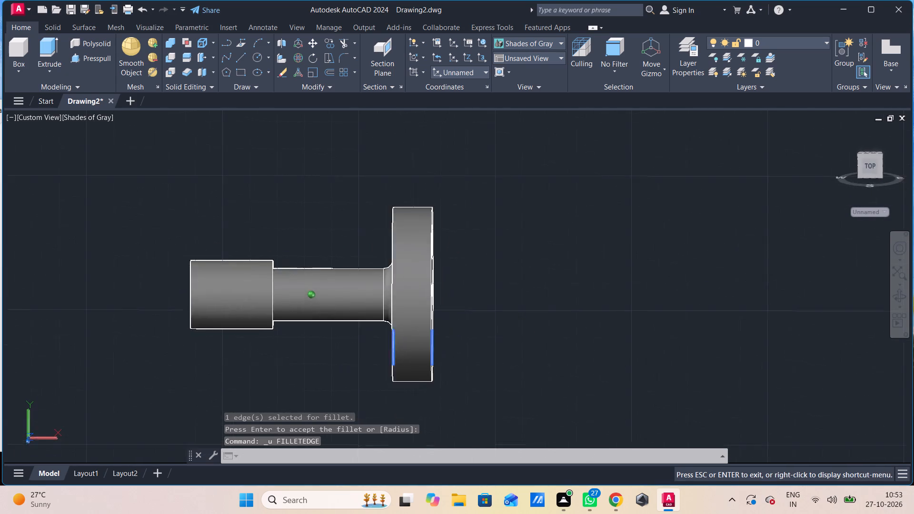
middle_click_drag(402, 309, 308, 308, "shift")
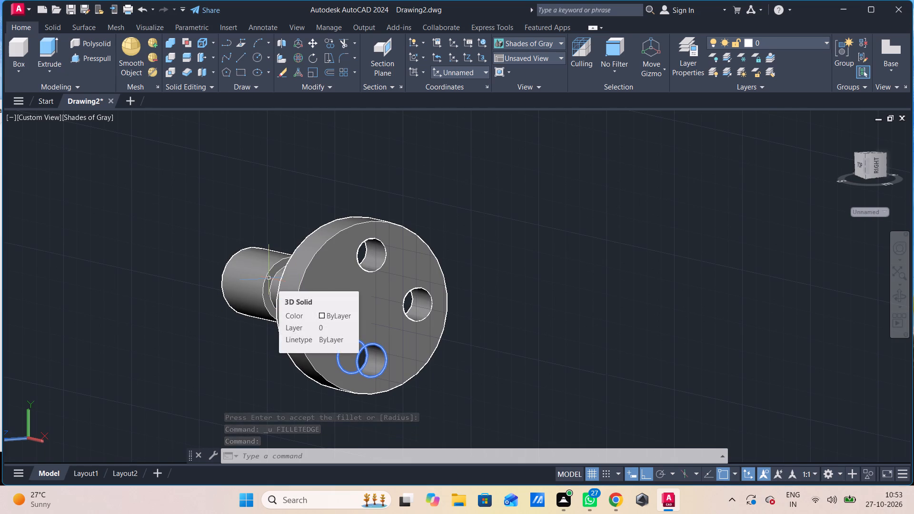
key("f")
left_click(291, 313)
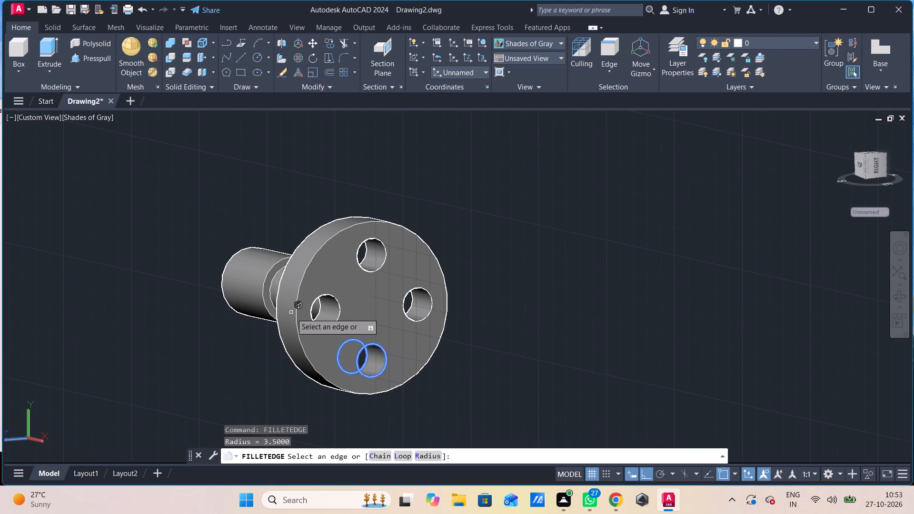
type("r")
key("space")
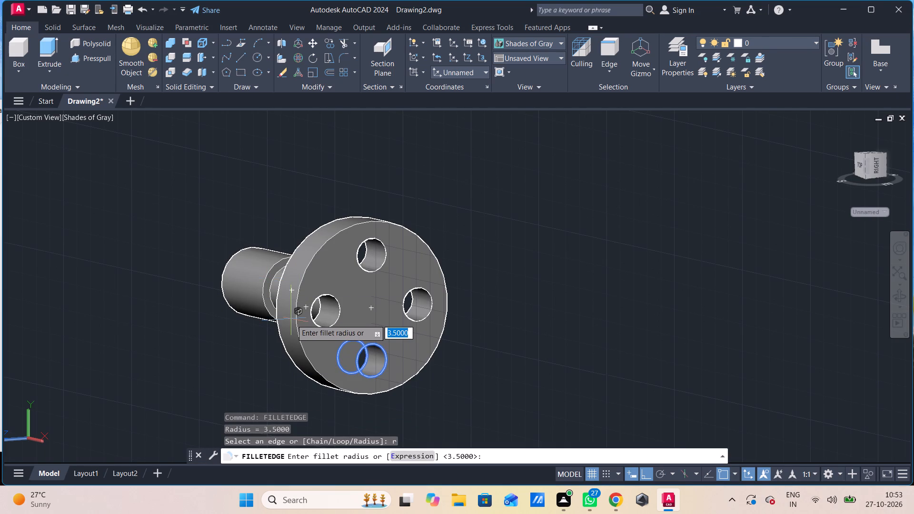
type("3.5")
key("Return")
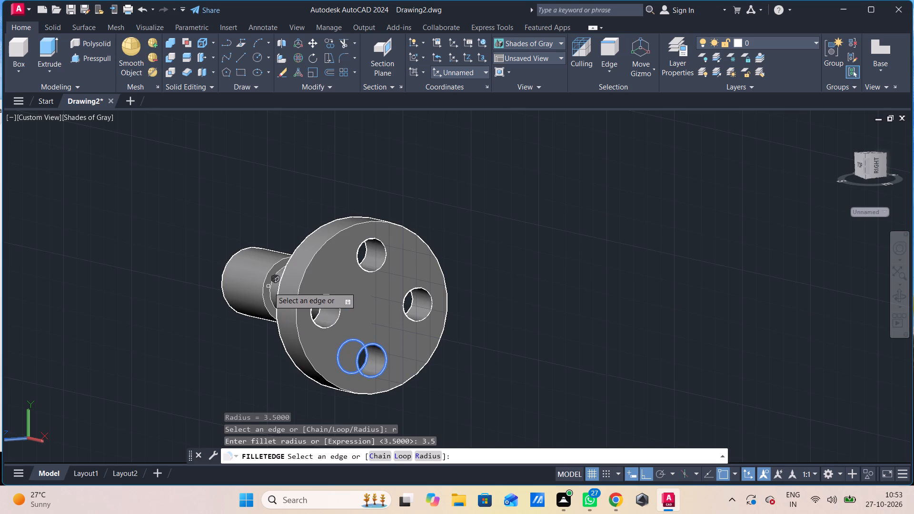
left_click(269, 287)
key("space")
key("space")
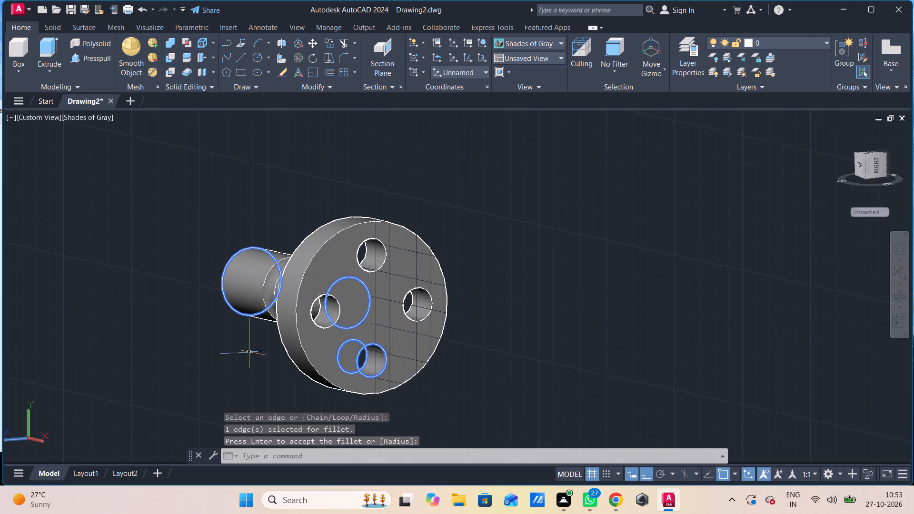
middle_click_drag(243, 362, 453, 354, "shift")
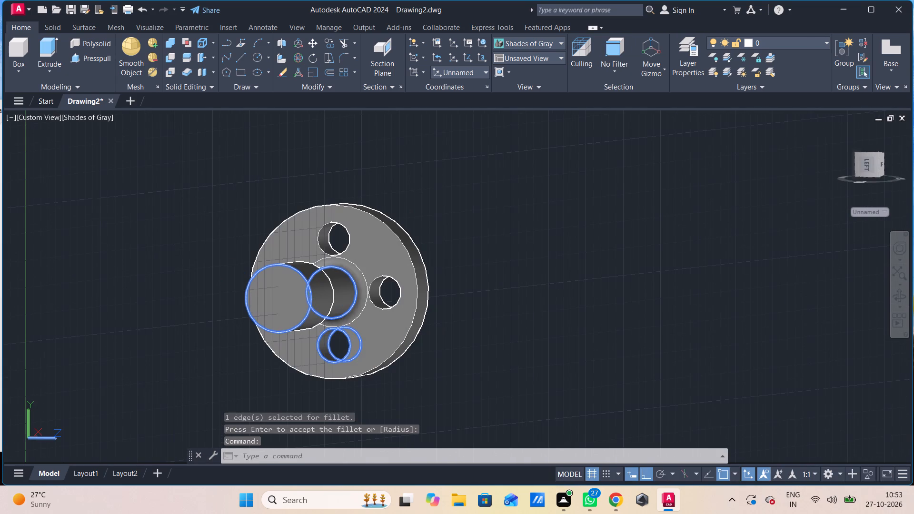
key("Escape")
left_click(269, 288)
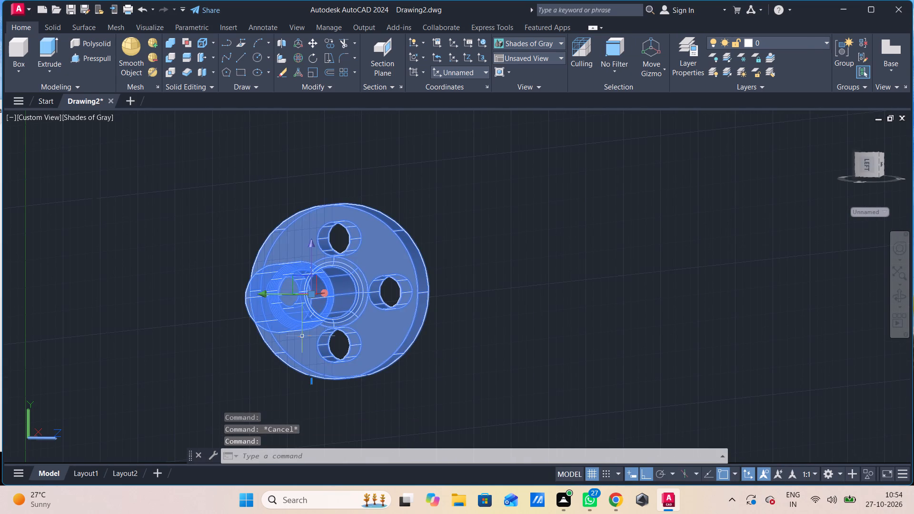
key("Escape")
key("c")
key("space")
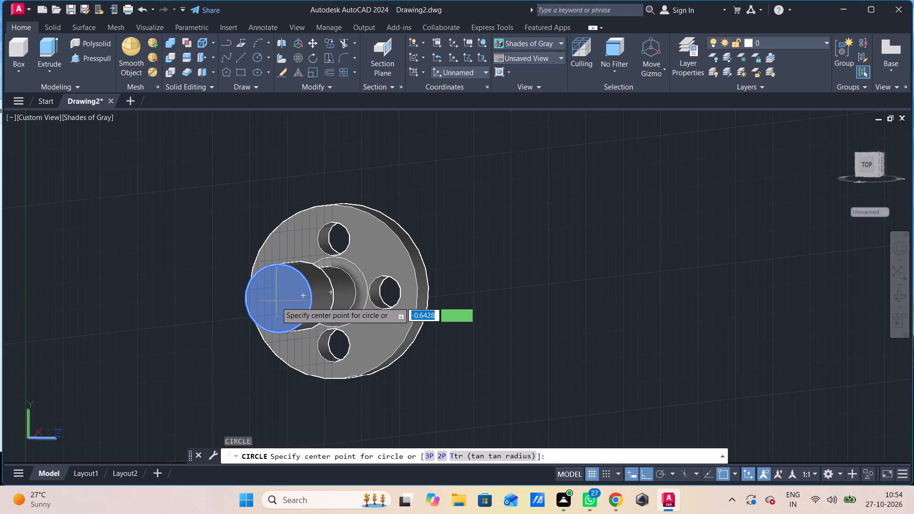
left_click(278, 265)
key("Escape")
Draw a circle of radius 9.5 centred on the end face of the larger shaft section.
key("space")
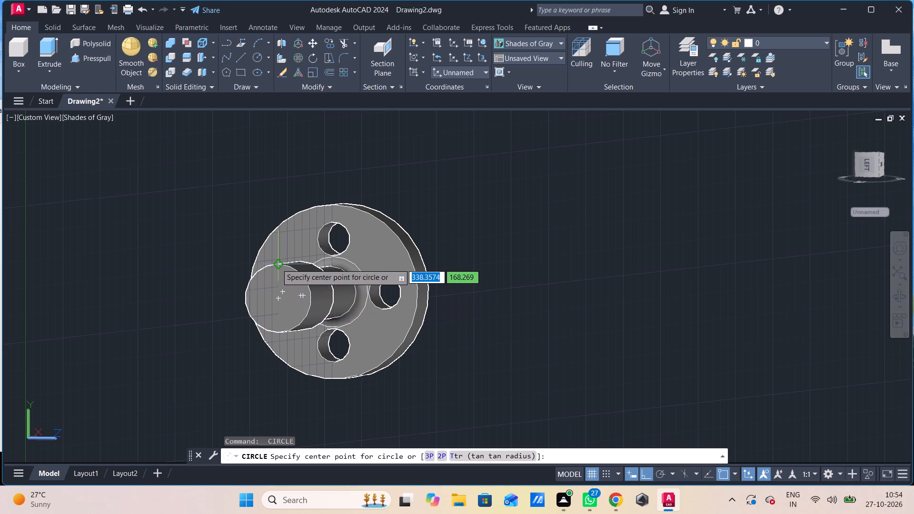
left_click(278, 295)
key("9")
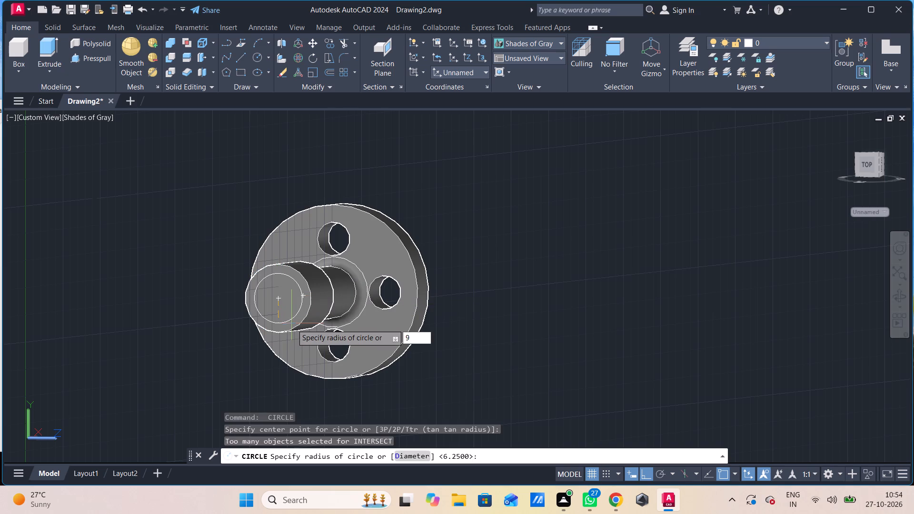
key("period")
key("5")
key("Return")
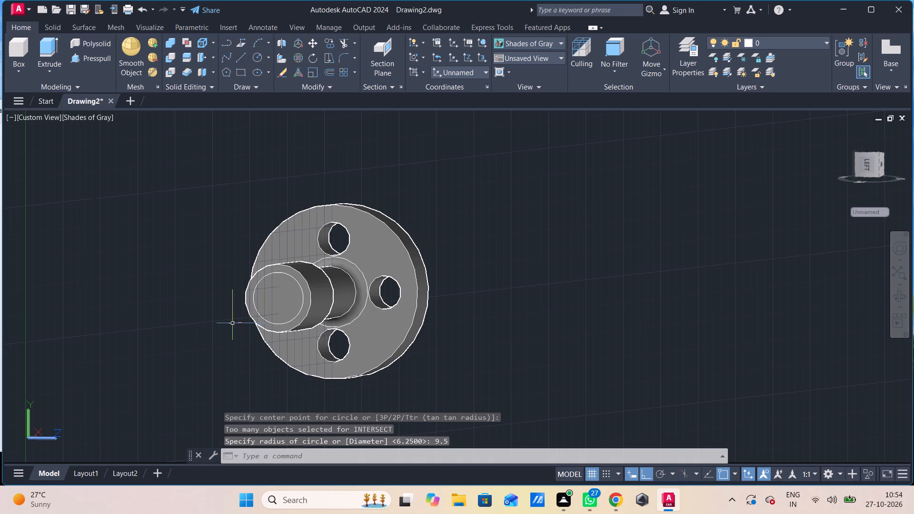
Presspull the 9.5-radius circle on the larger shaft section's end face by -24 to cut a blind bore.
left_click(94, 54)
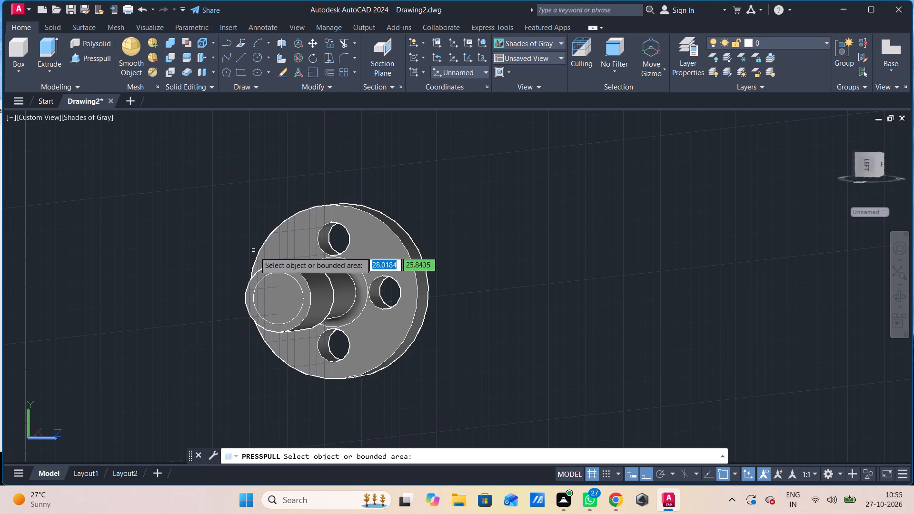
left_click(274, 290)
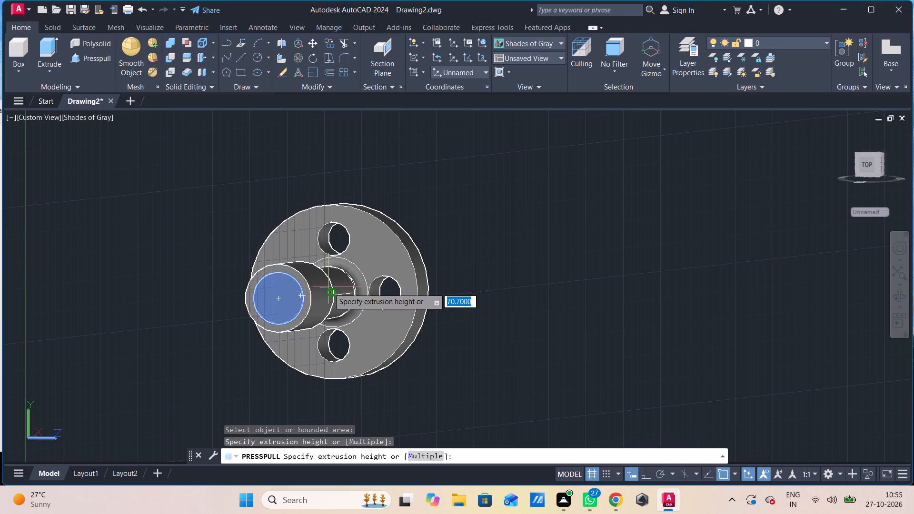
type("-24")
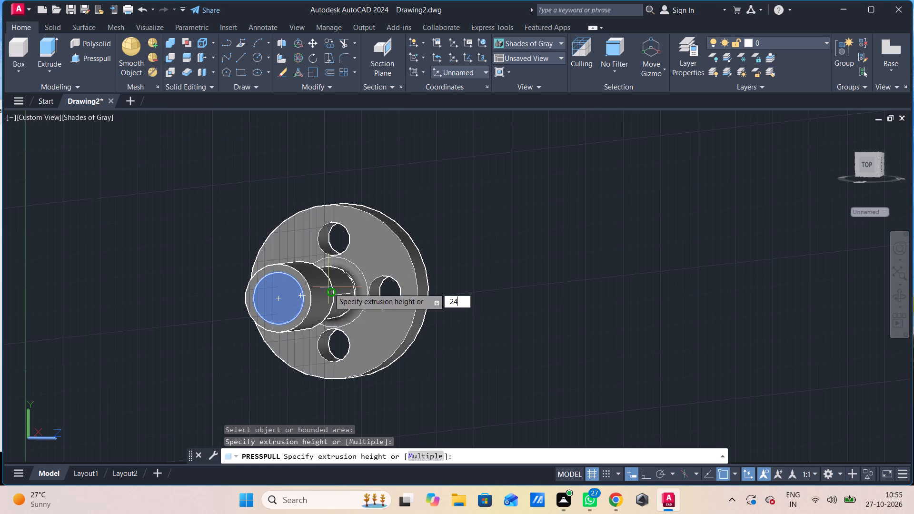
key("Return")
key("Escape")
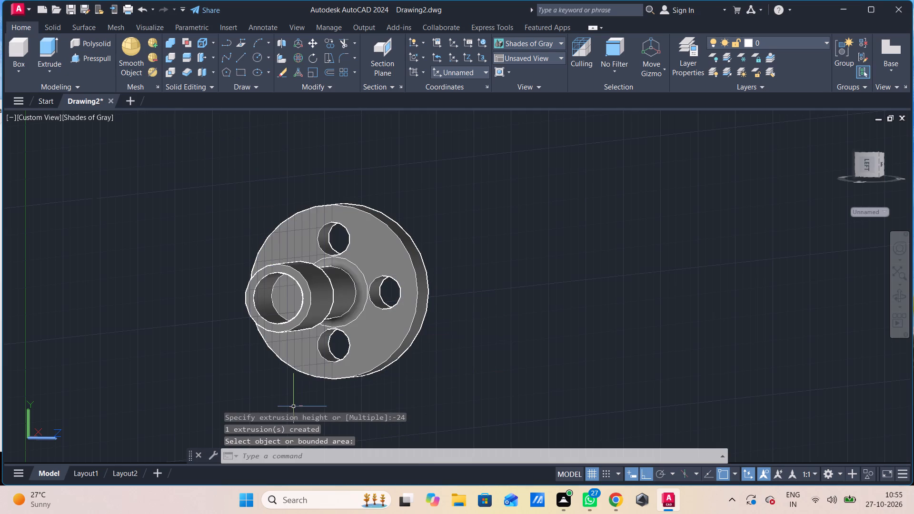
key("c")
key("Escape")
Fillet the outer edge of the shaft's bored free end with a radius of 3.5.
key("f")
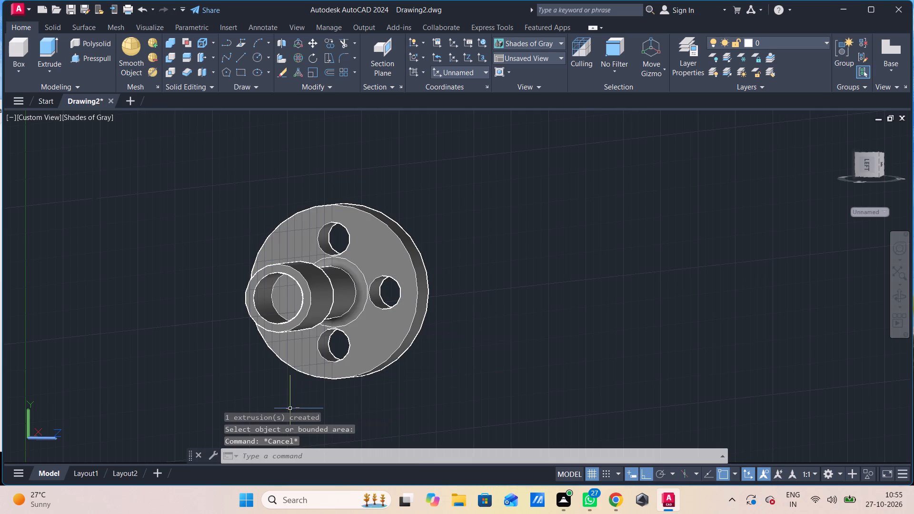
left_click(327, 356)
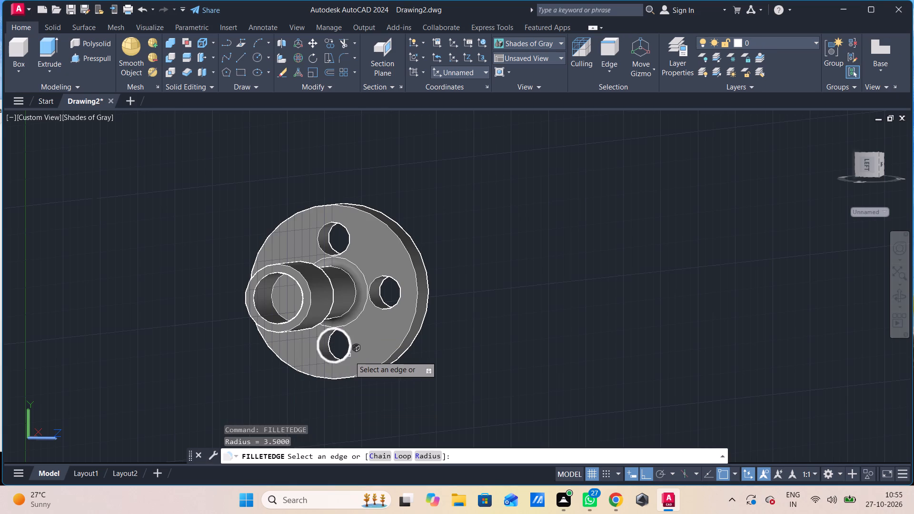
type("r 3.5")
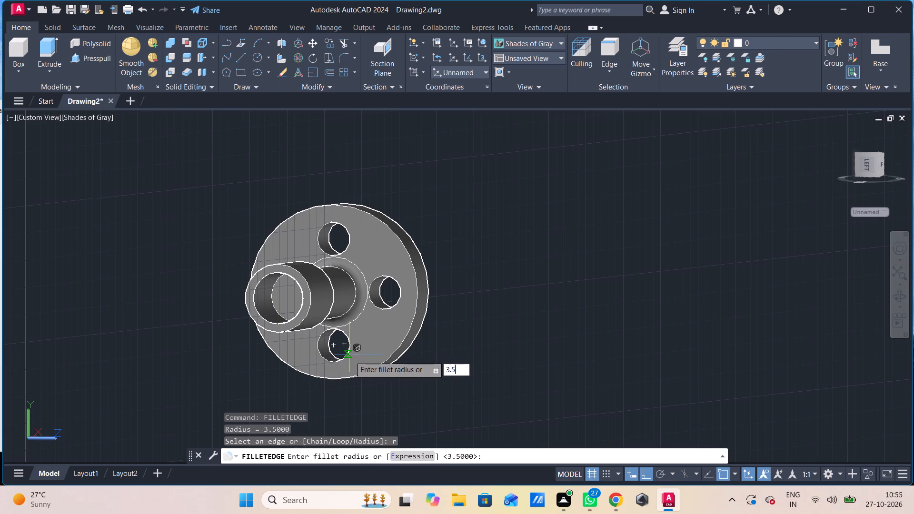
key("Return")
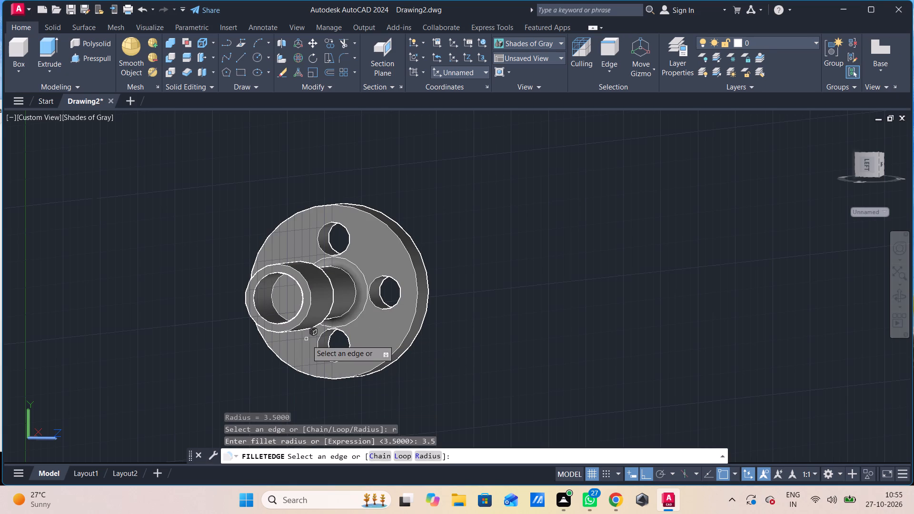
left_click(309, 302)
key("space")
key("space")
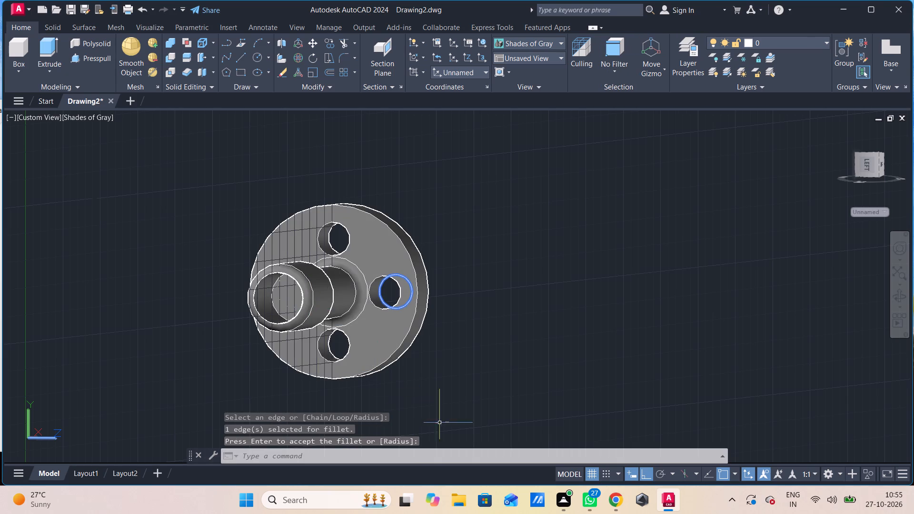
key("Escape")
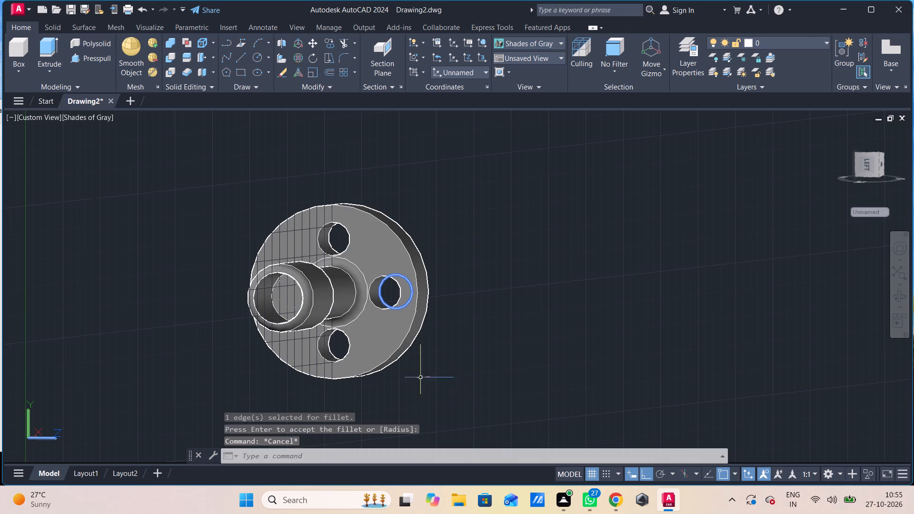
left_click(350, 370)
key("grave")
key("Escape")
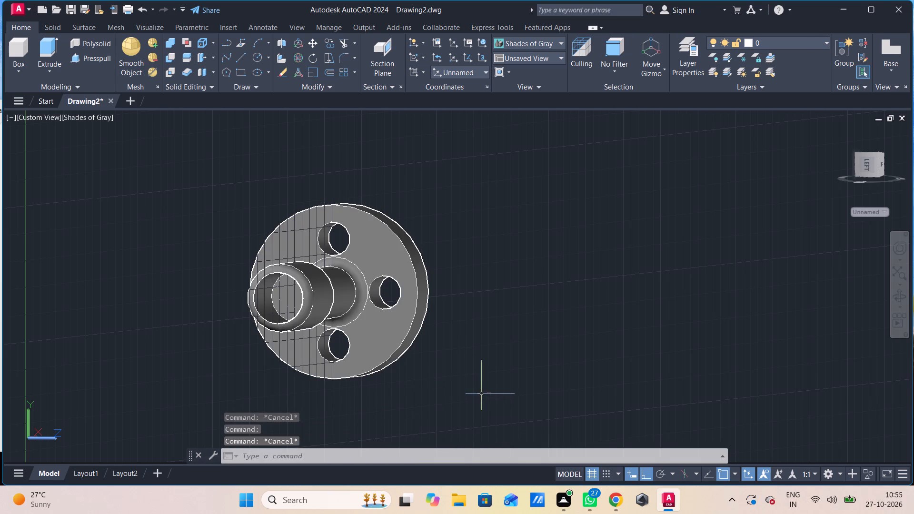
Fillet the flange's outer rim edge on the shaft side with a radius of 3.5.
middle_click_drag(478, 403, 447, 433, "shift")
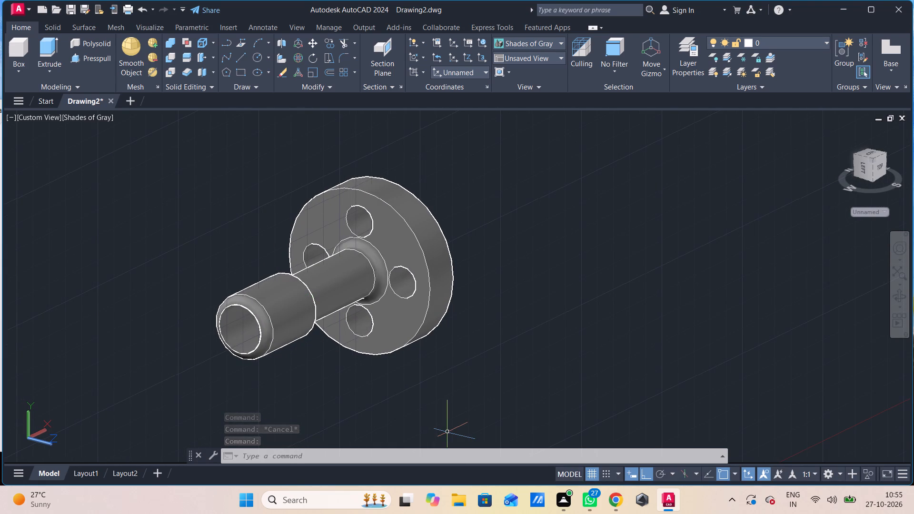
key("space")
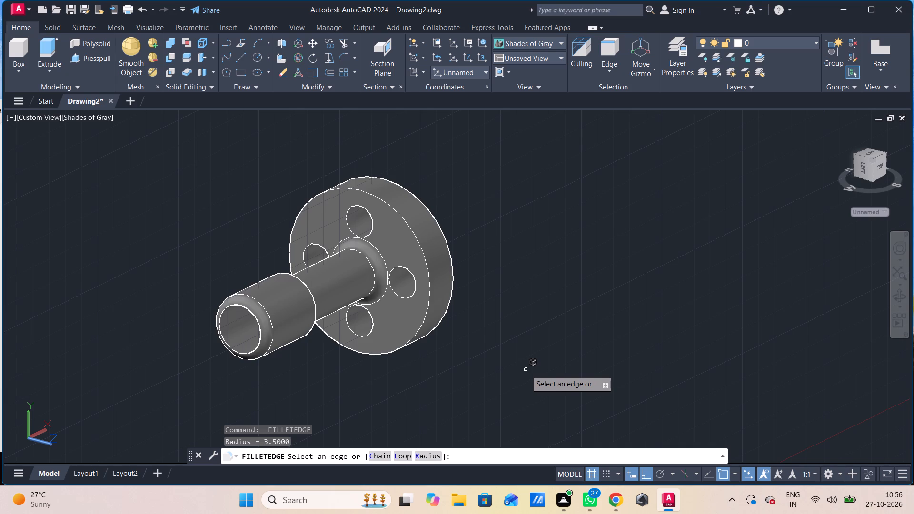
left_click(421, 246)
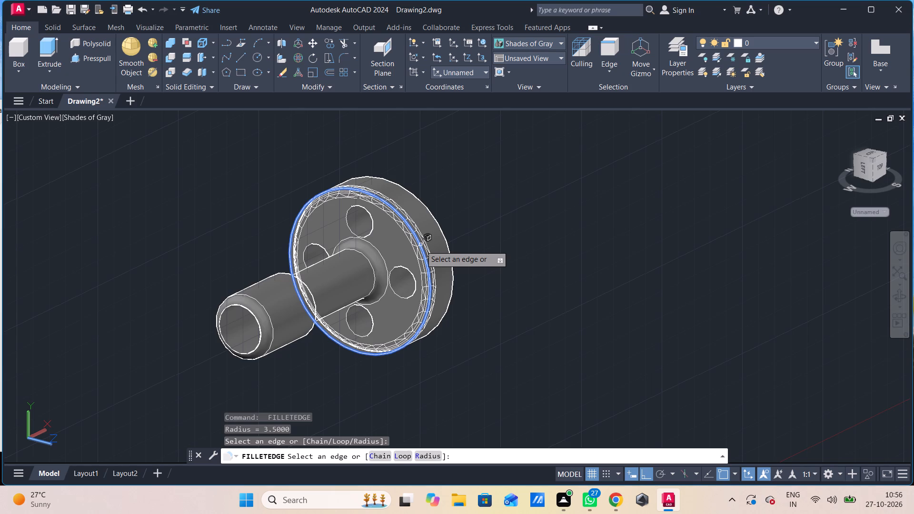
key("space")
key("space")
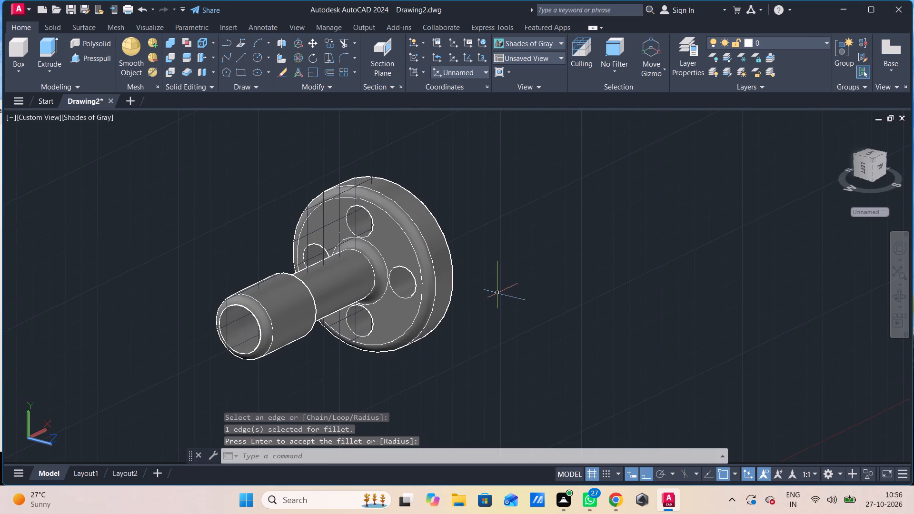
Fillet the outer rim edge of the flange's back face with a radius of 3.5.
middle_click_drag(498, 292, 400, 304, "shift")
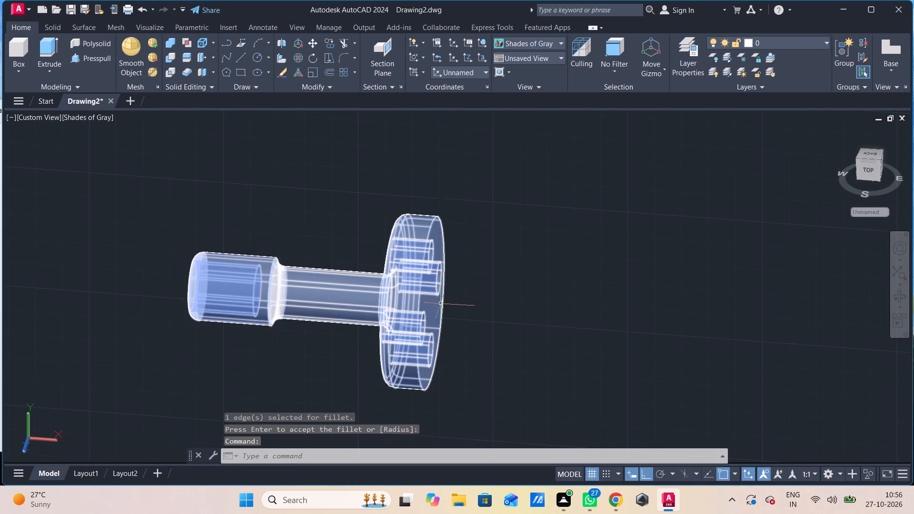
key("space")
left_click(419, 286)
key("space")
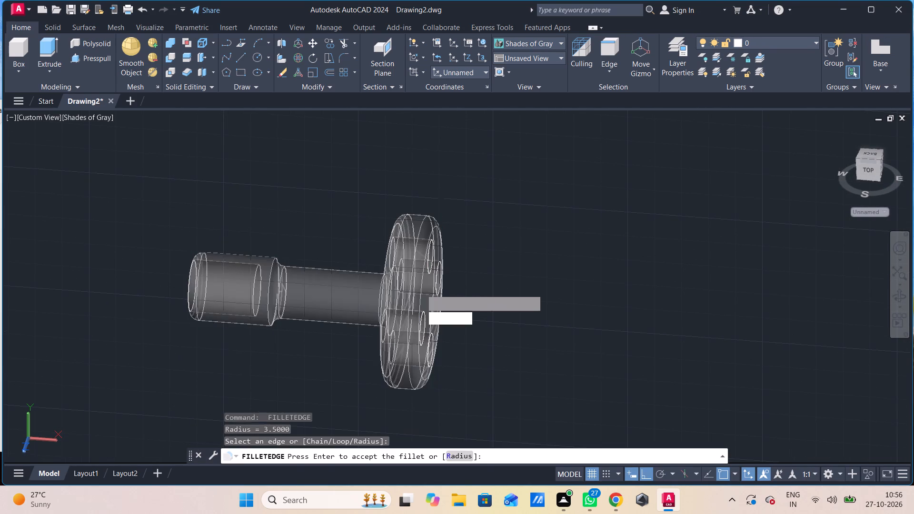
key("space")
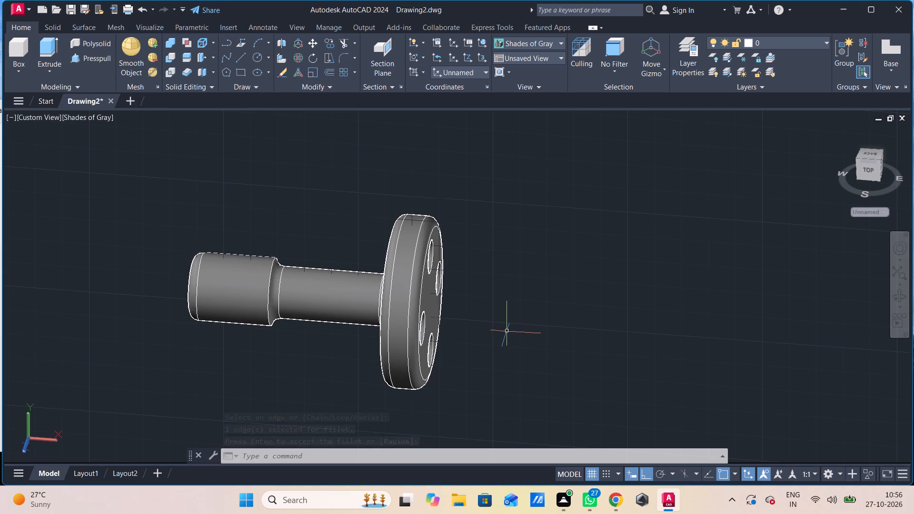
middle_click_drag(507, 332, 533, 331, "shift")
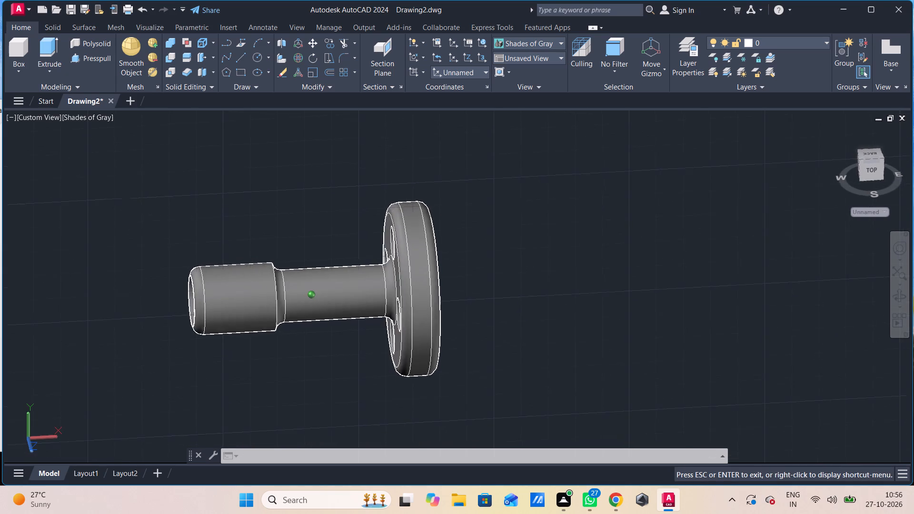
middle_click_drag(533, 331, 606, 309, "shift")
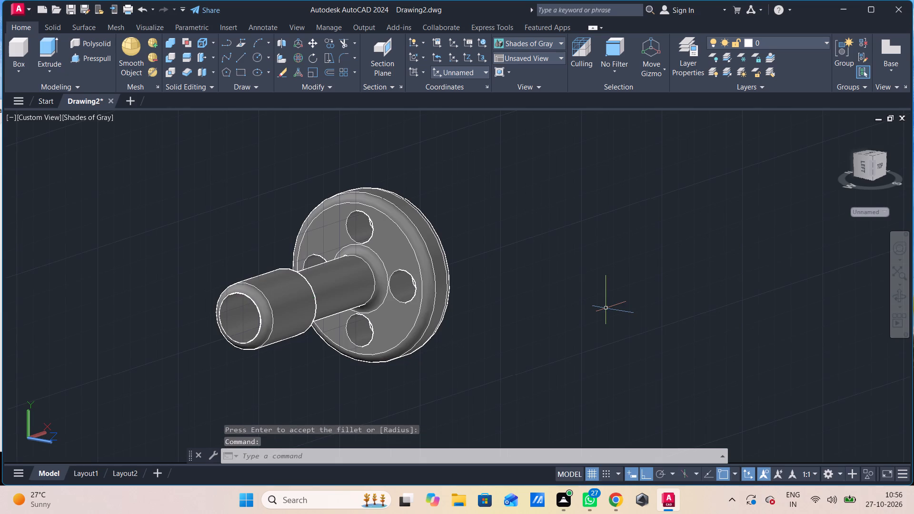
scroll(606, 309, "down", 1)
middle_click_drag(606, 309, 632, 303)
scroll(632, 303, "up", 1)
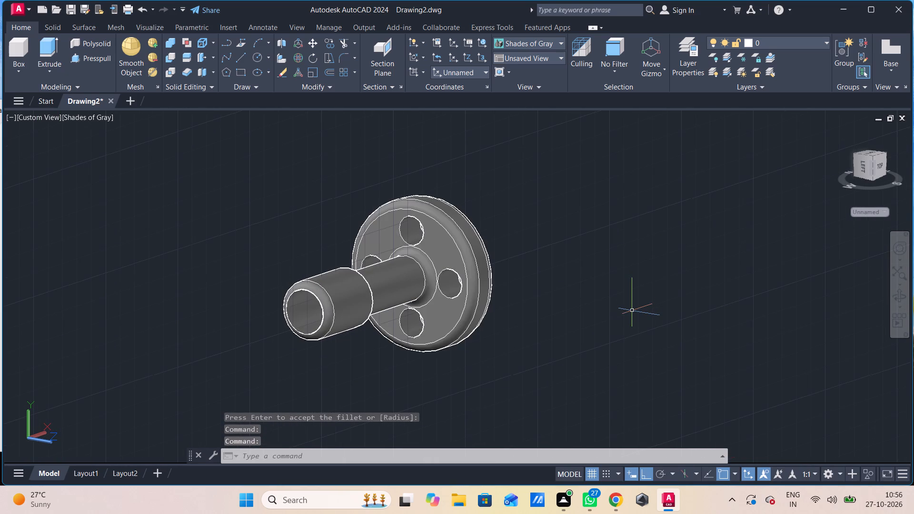
Save the drawing as S@1 in the CAD folder.
key("ctrl+s")
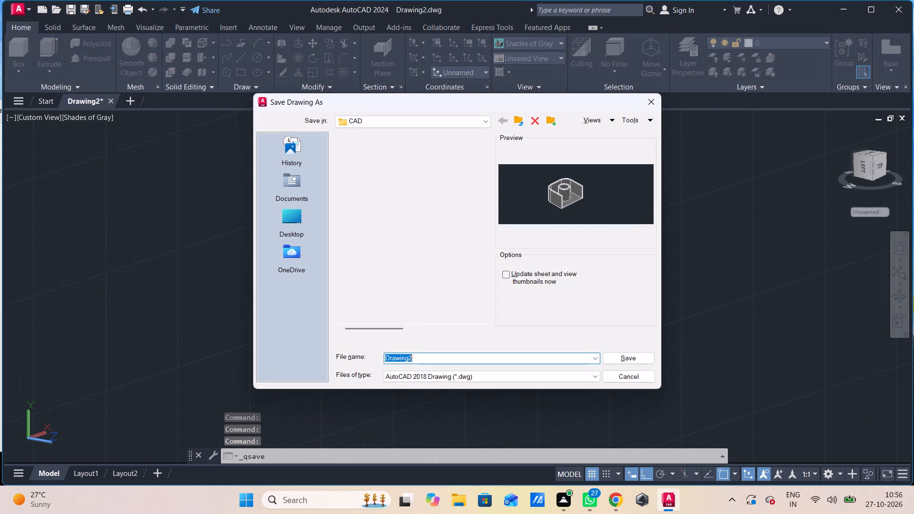
key("a")
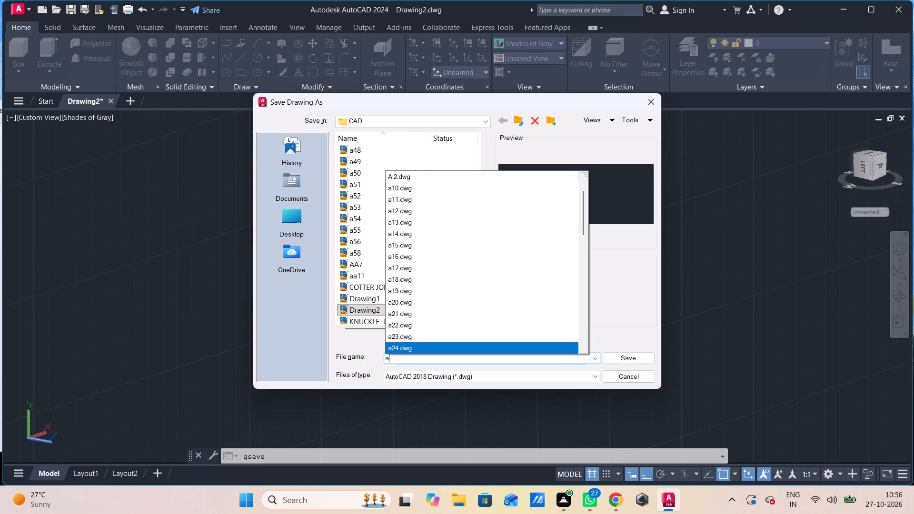
key("BackSpace")
type("s1")
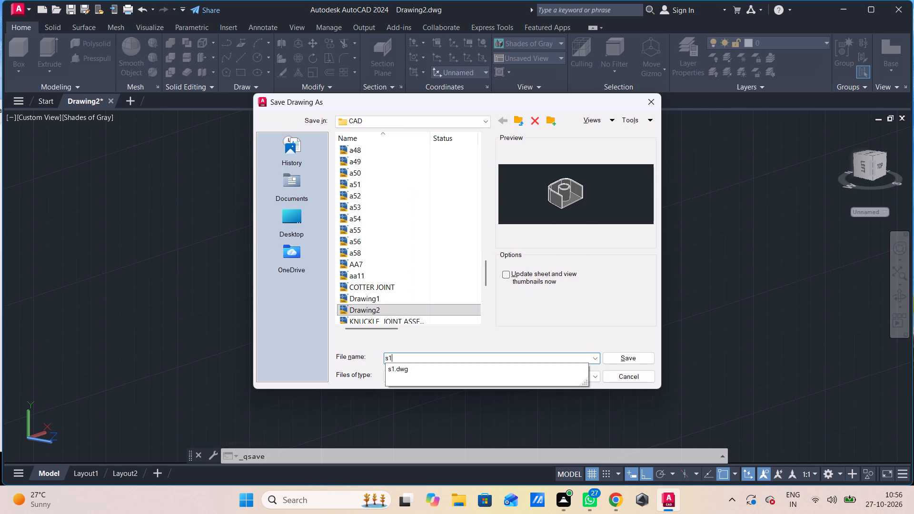
key("BackSpace")
key("1")
key("1")
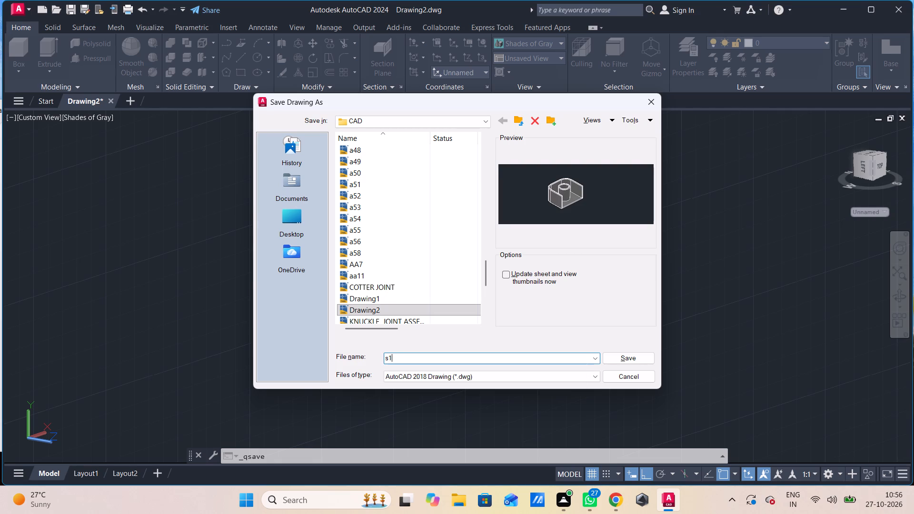
key("BackSpace")
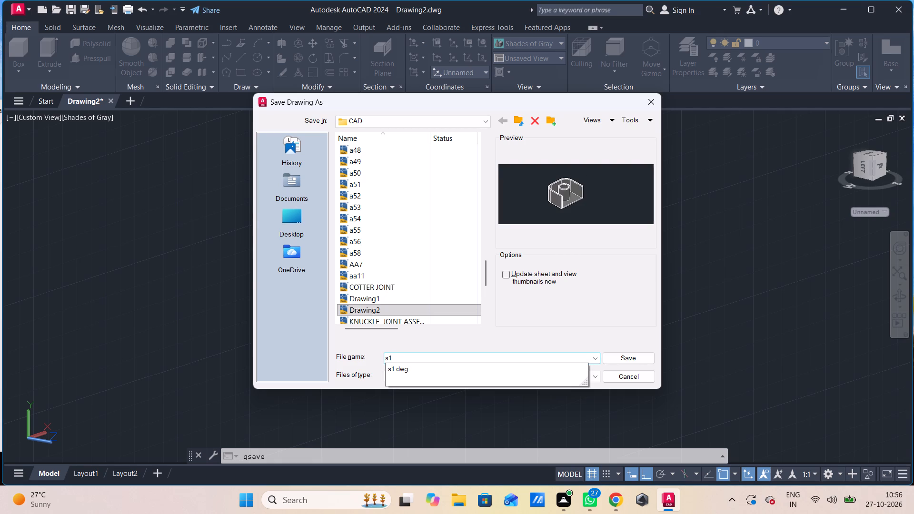
key("BackSpace")
key("BackSpace")
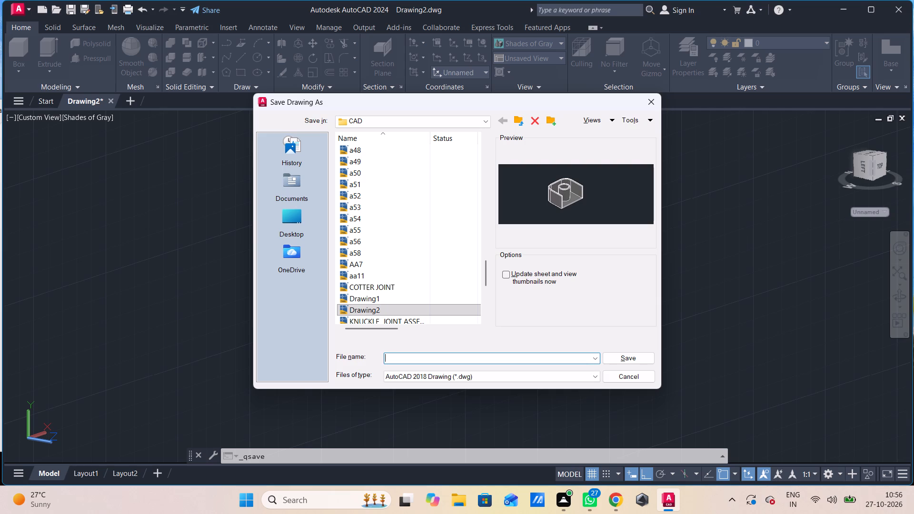
left_click(708, 279)
key("1")
key("BackSpace")
type("S1")
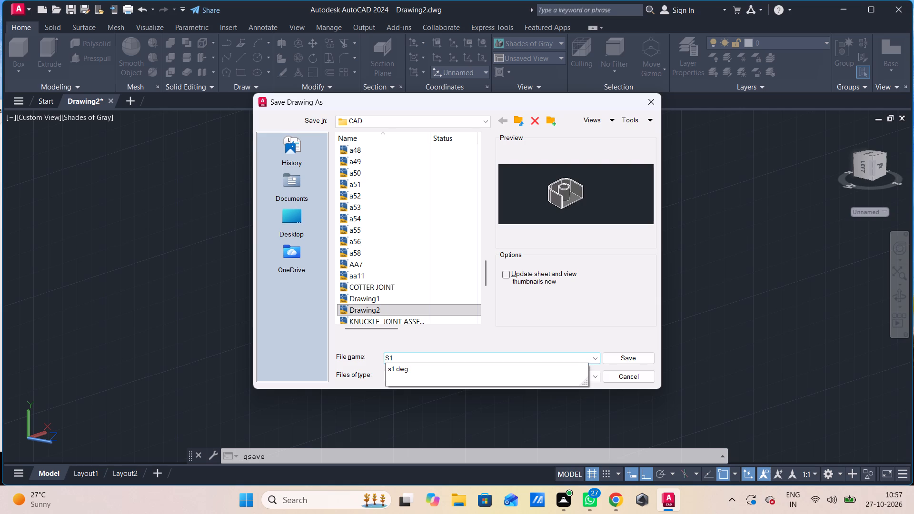
key("1")
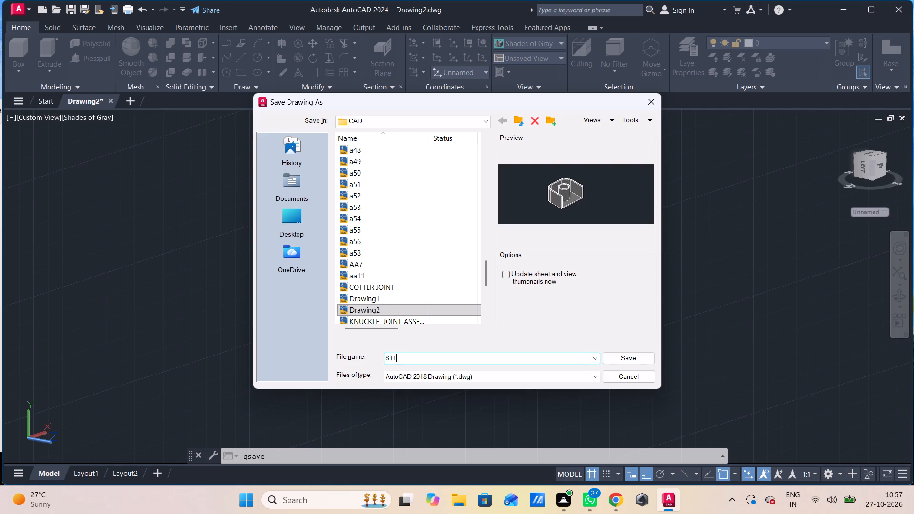
key("BackSpace")
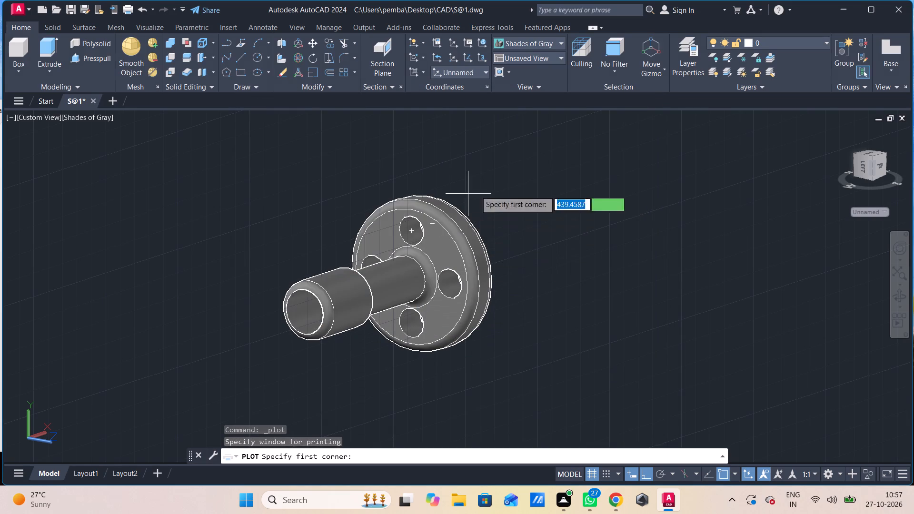